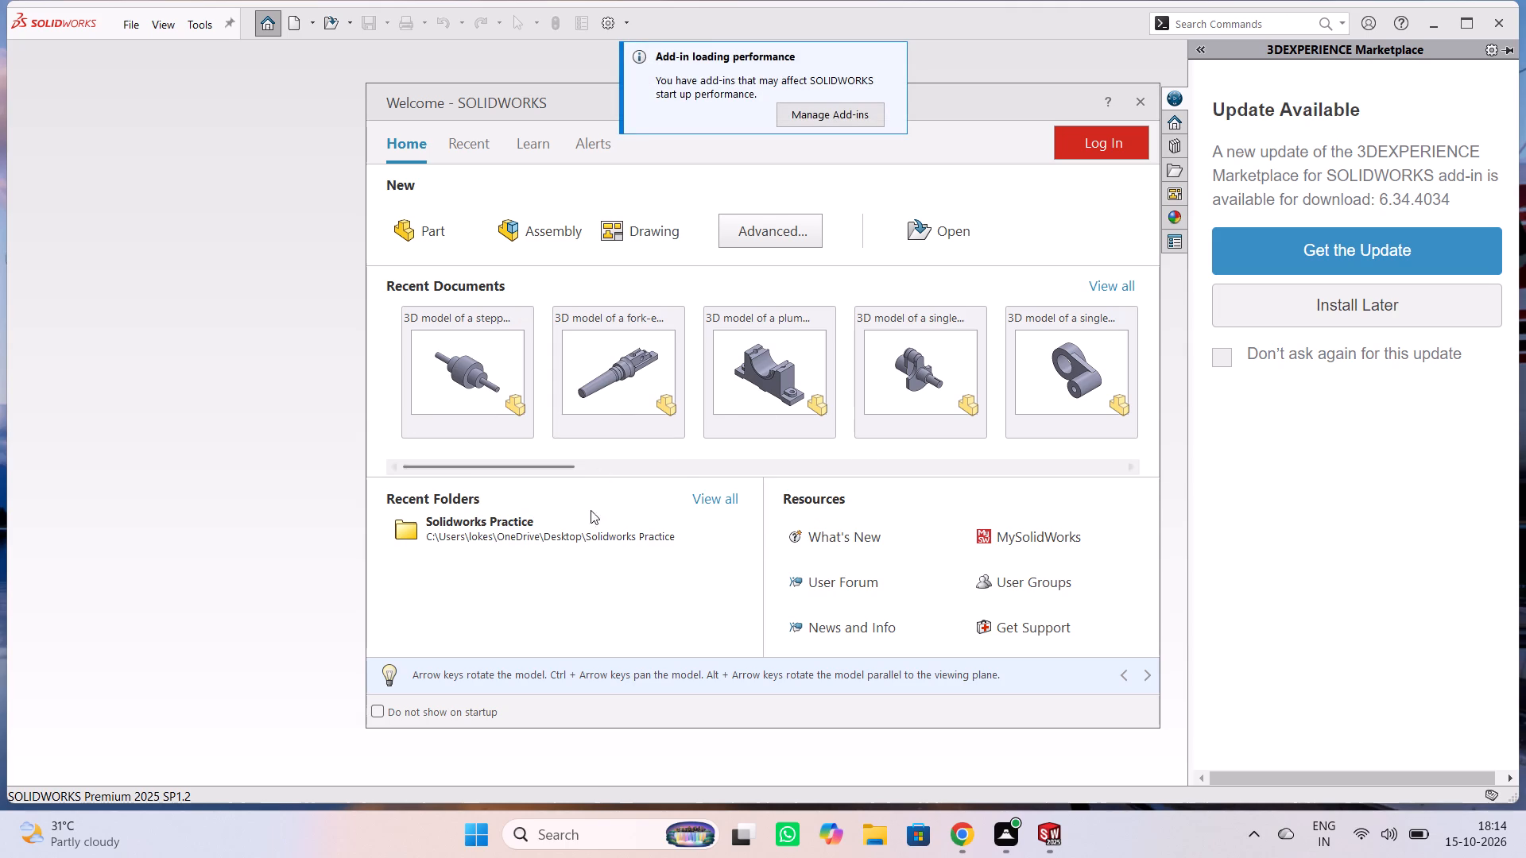
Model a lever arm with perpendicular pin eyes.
Create a new part document.
click(423, 229)
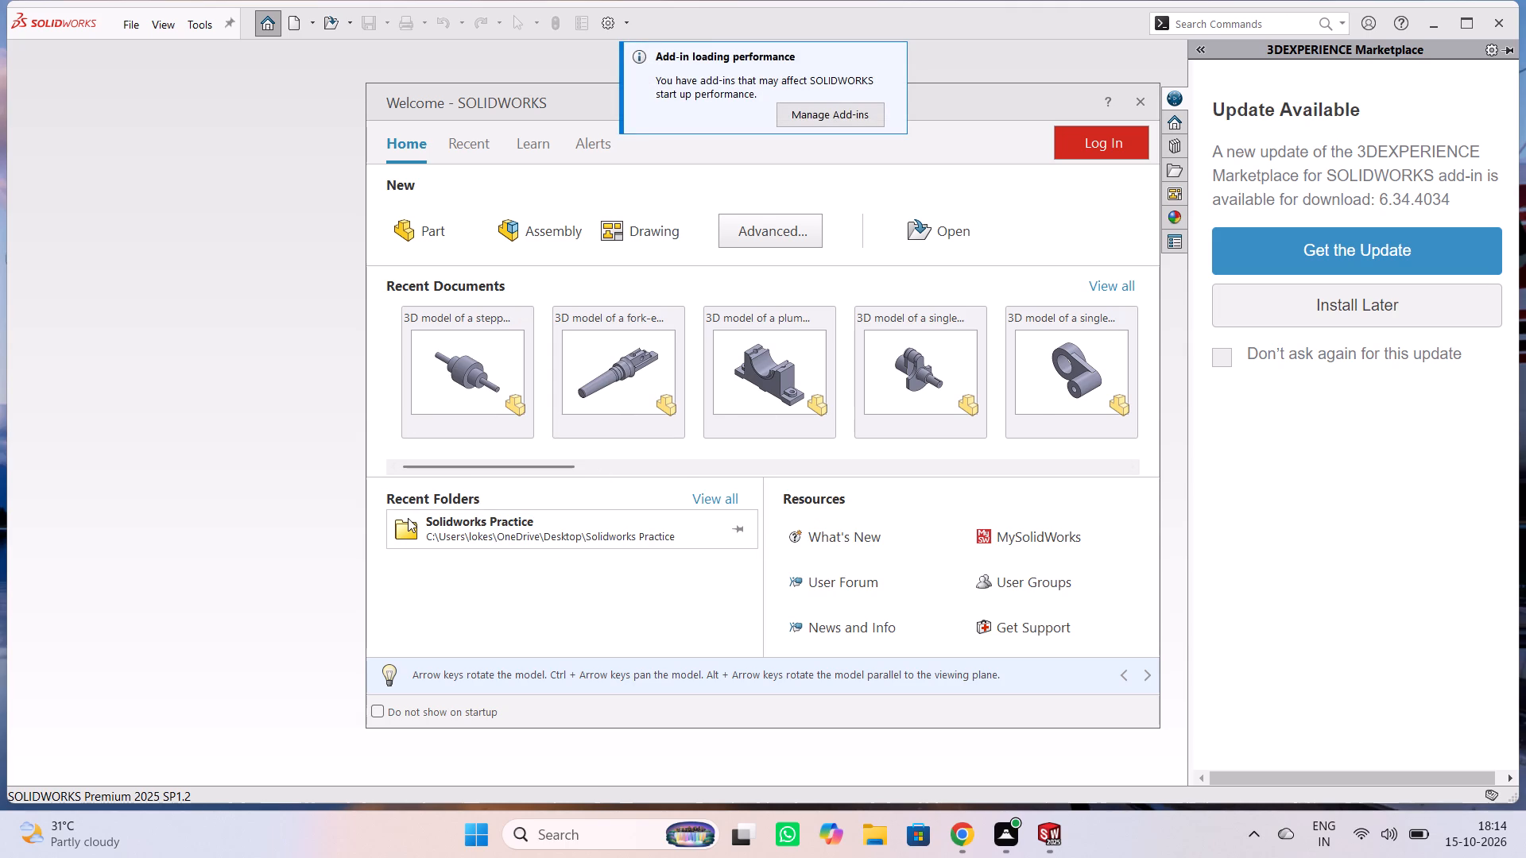
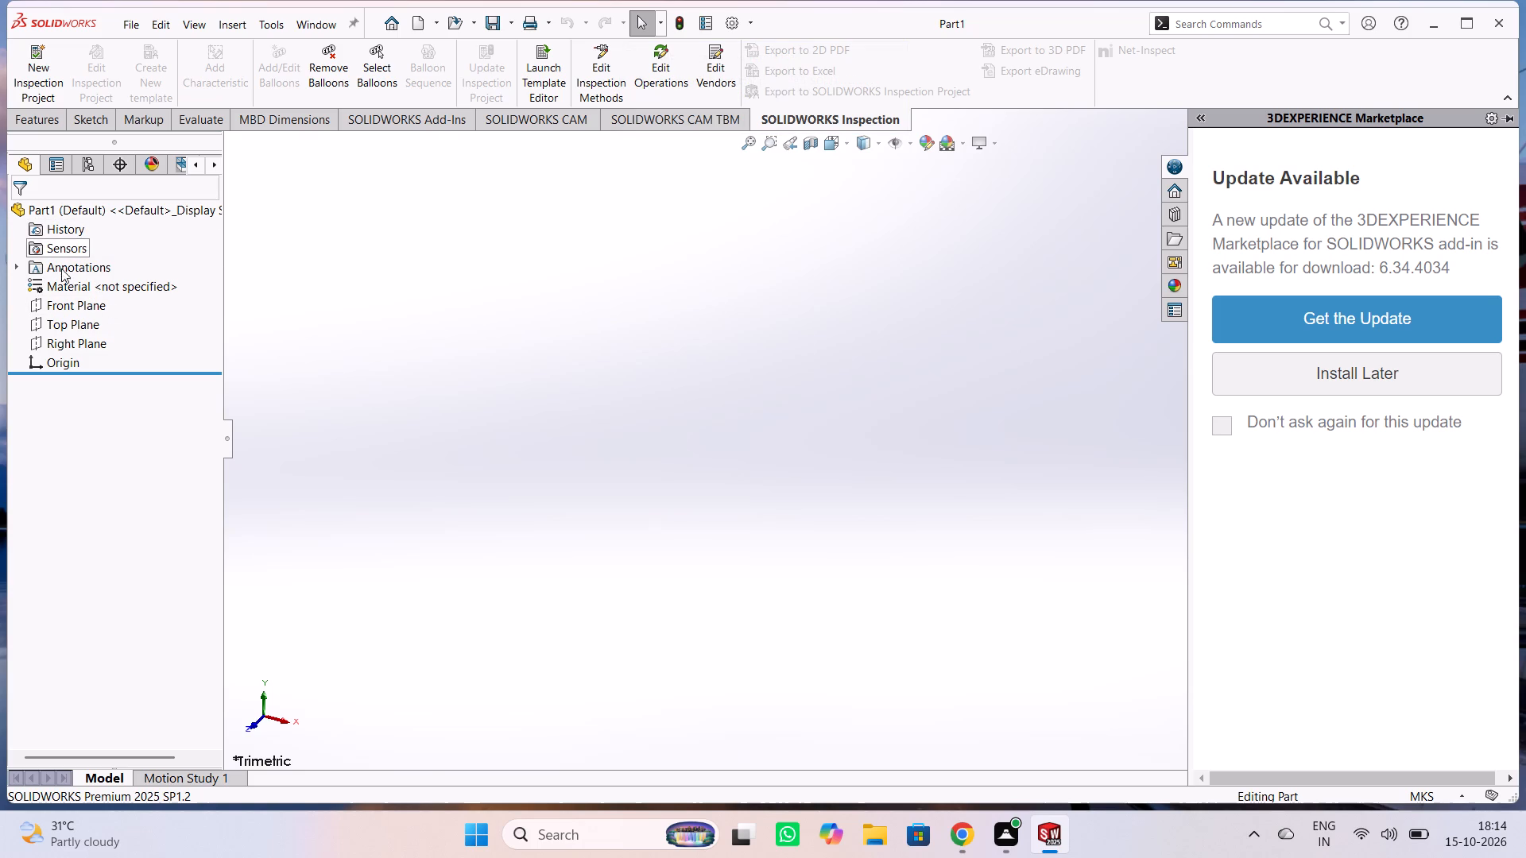
Sketch a circle of about 0.031 m radius on the Top Plane, centred on the origin.
click(68, 325)
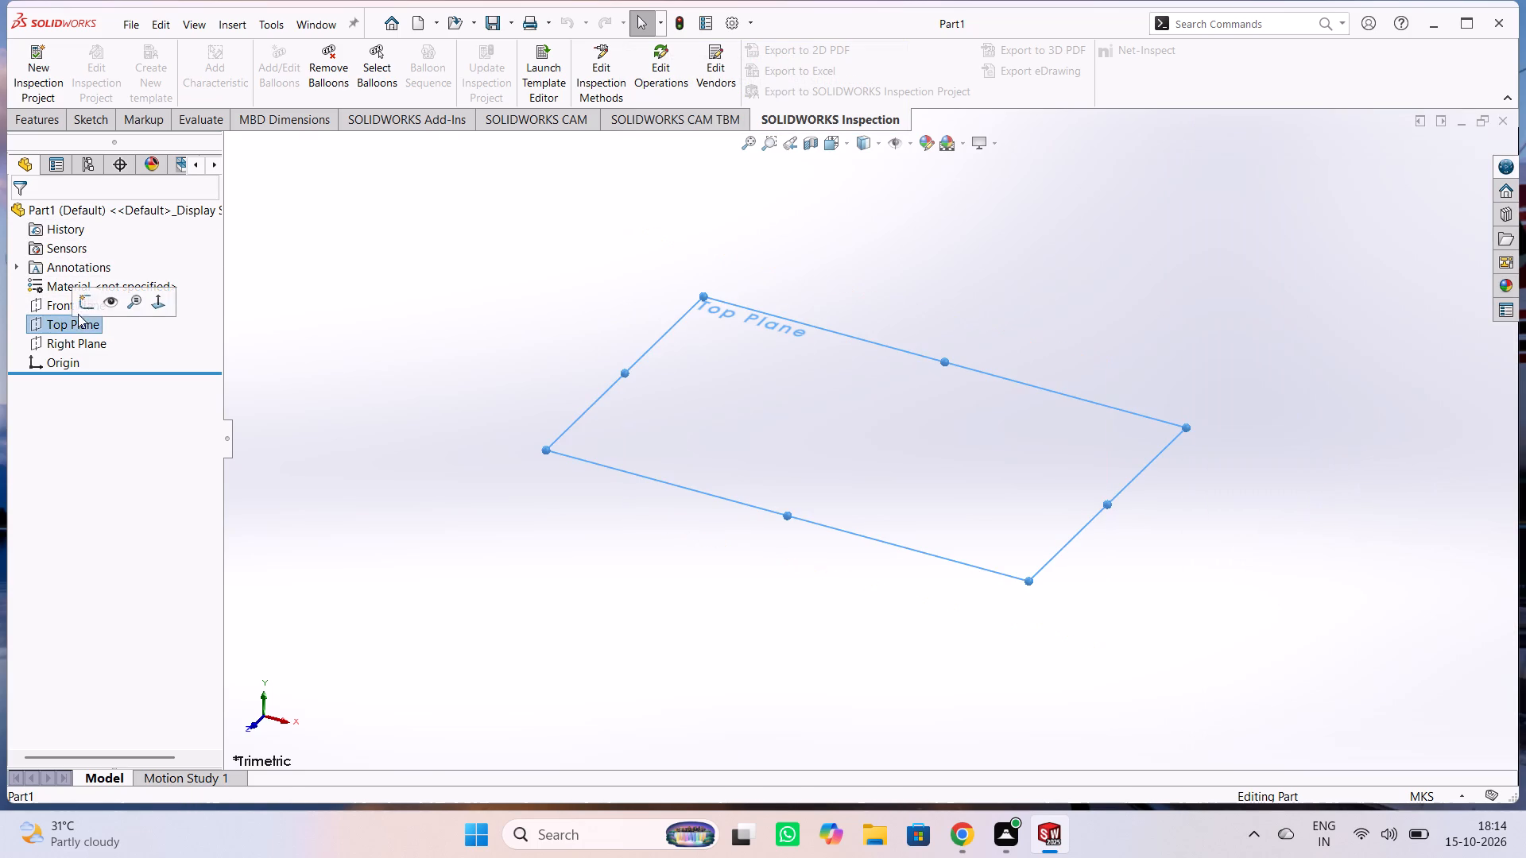
click(86, 311)
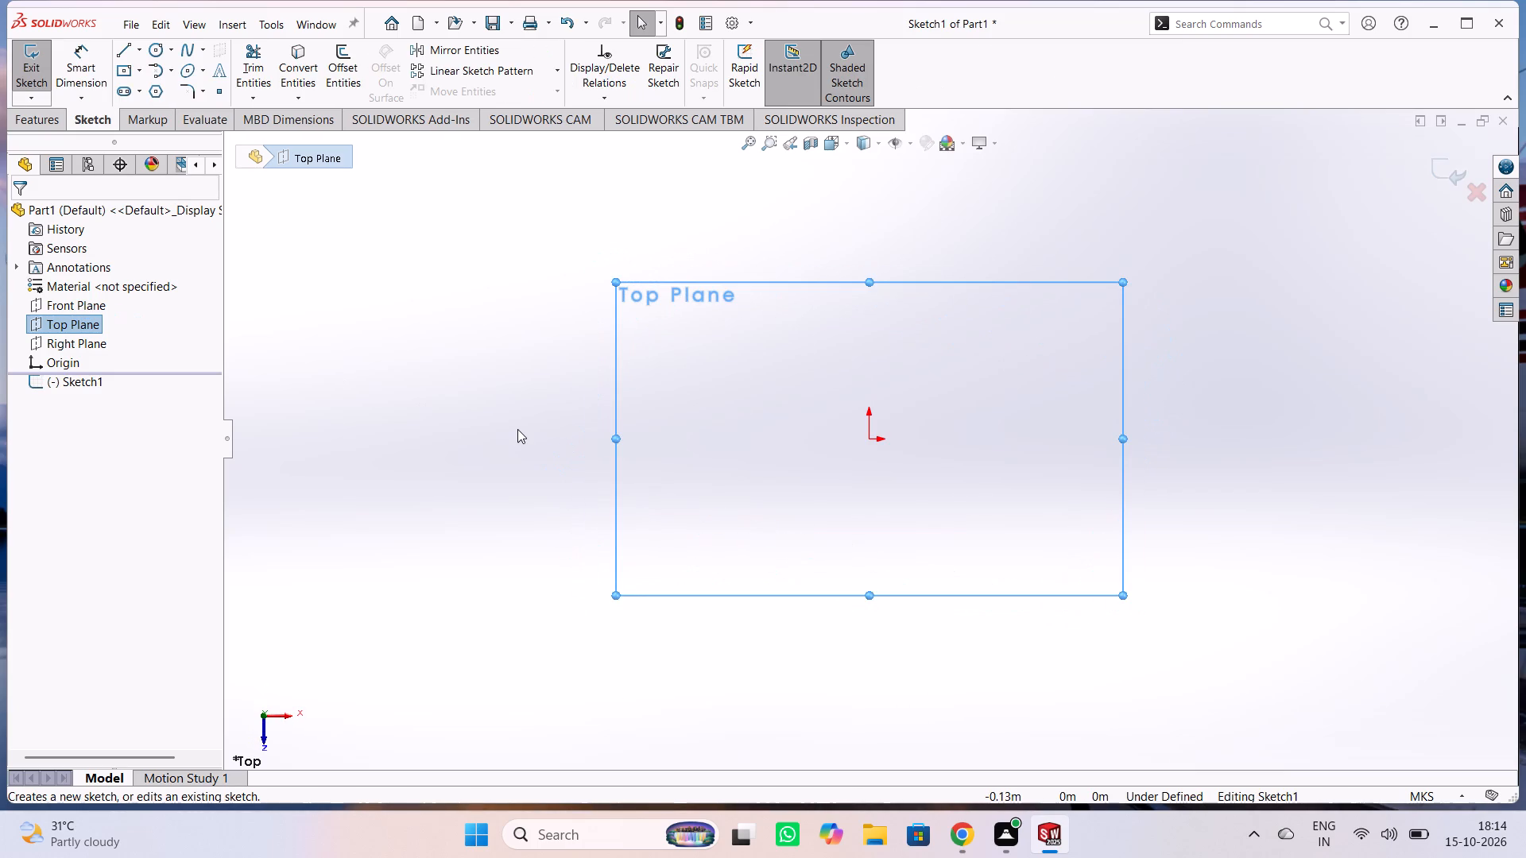
click(517, 429)
click(150, 50)
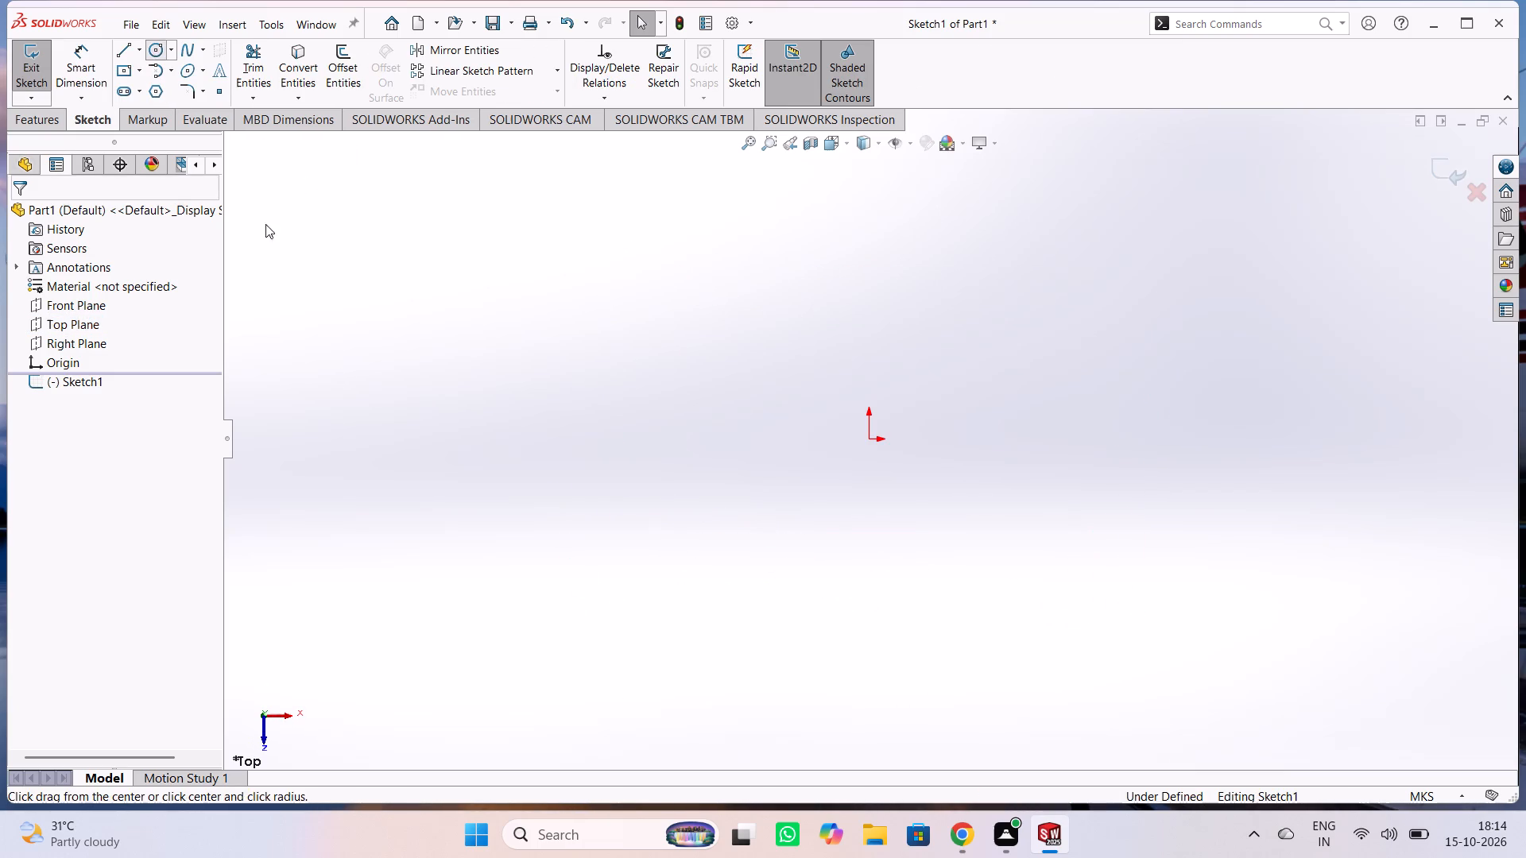
click(871, 443)
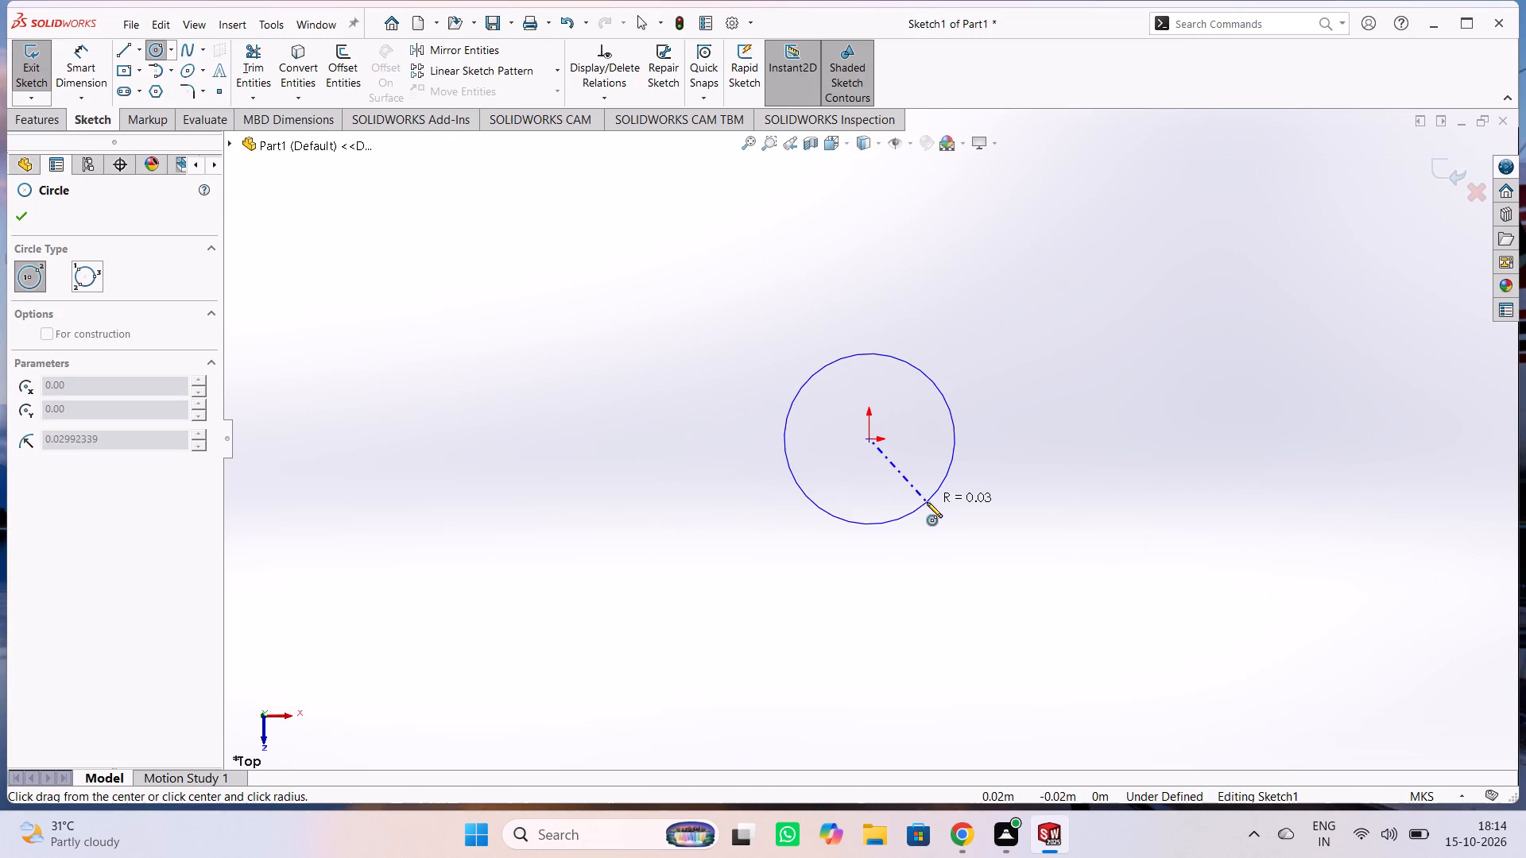
click(928, 507)
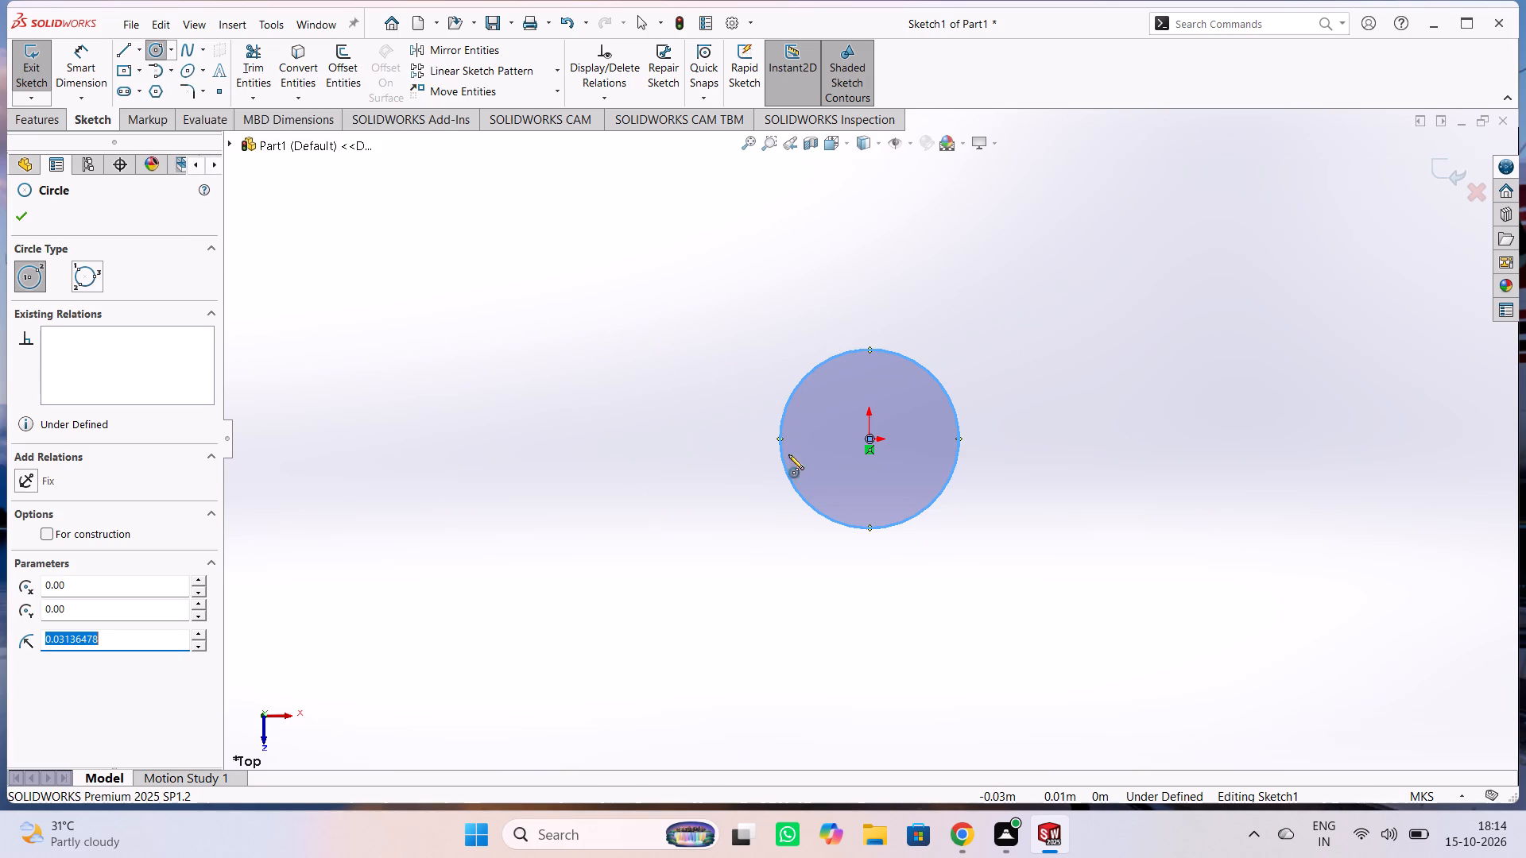
key(Escape)
Dimension the circle's diameter as 66 m and exit the sketch.
right_click(703, 450)
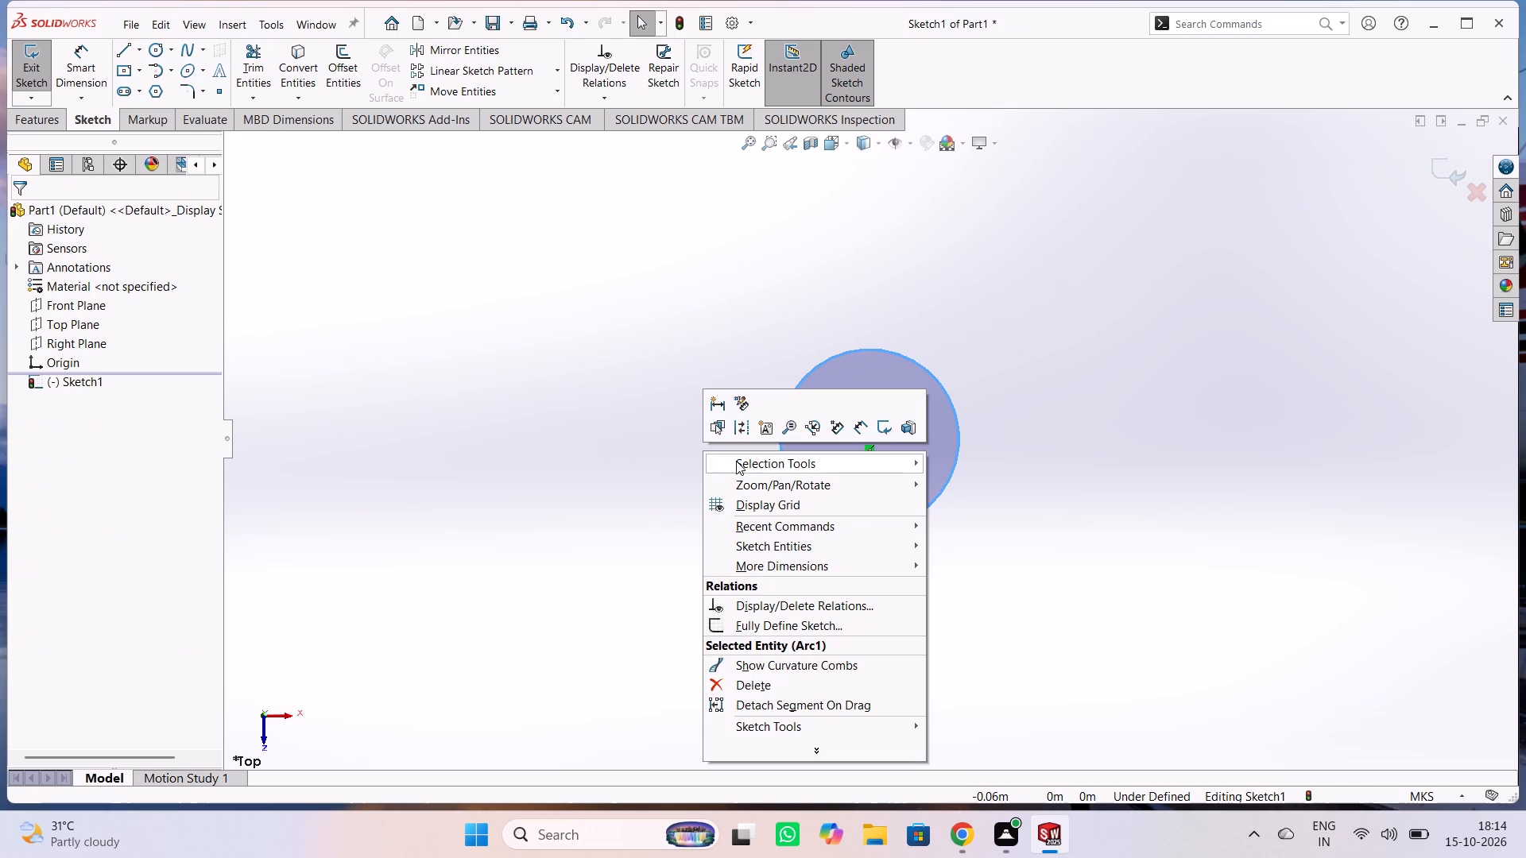
click(862, 431)
click(863, 528)
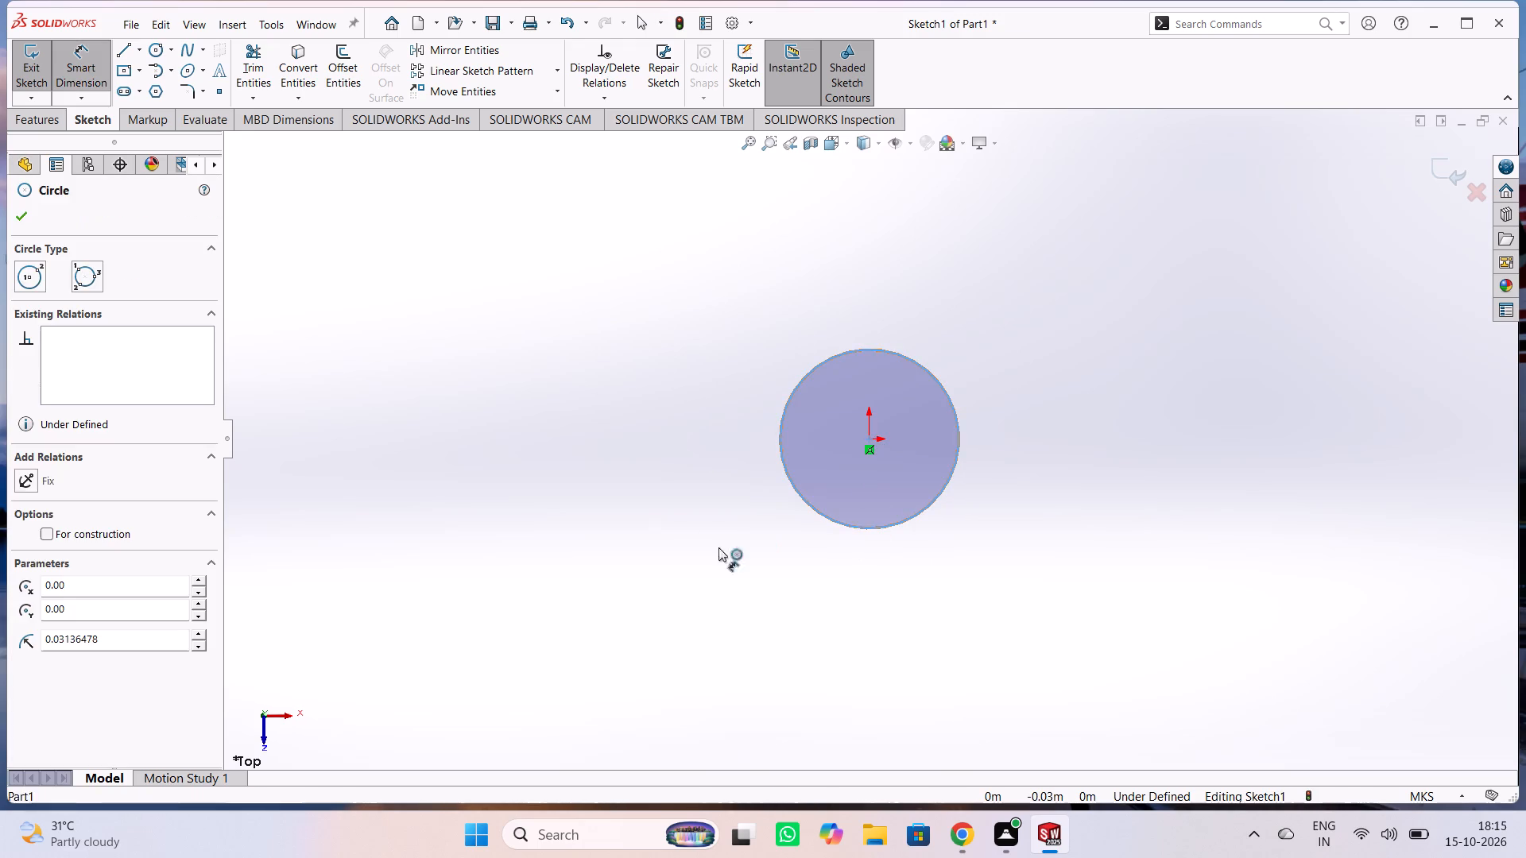
click(602, 455)
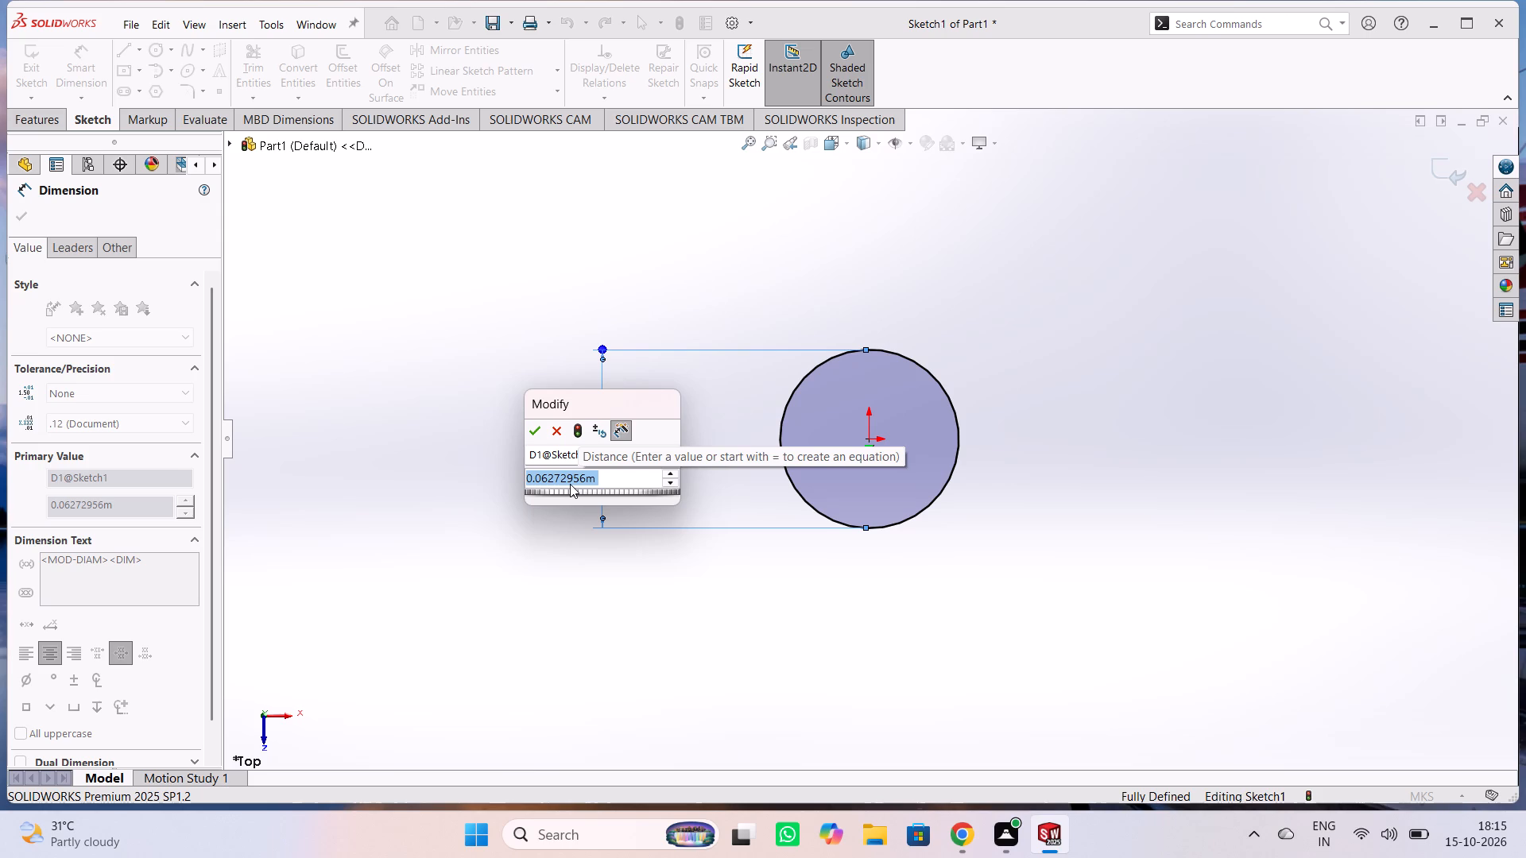
text(66)
key(Return)
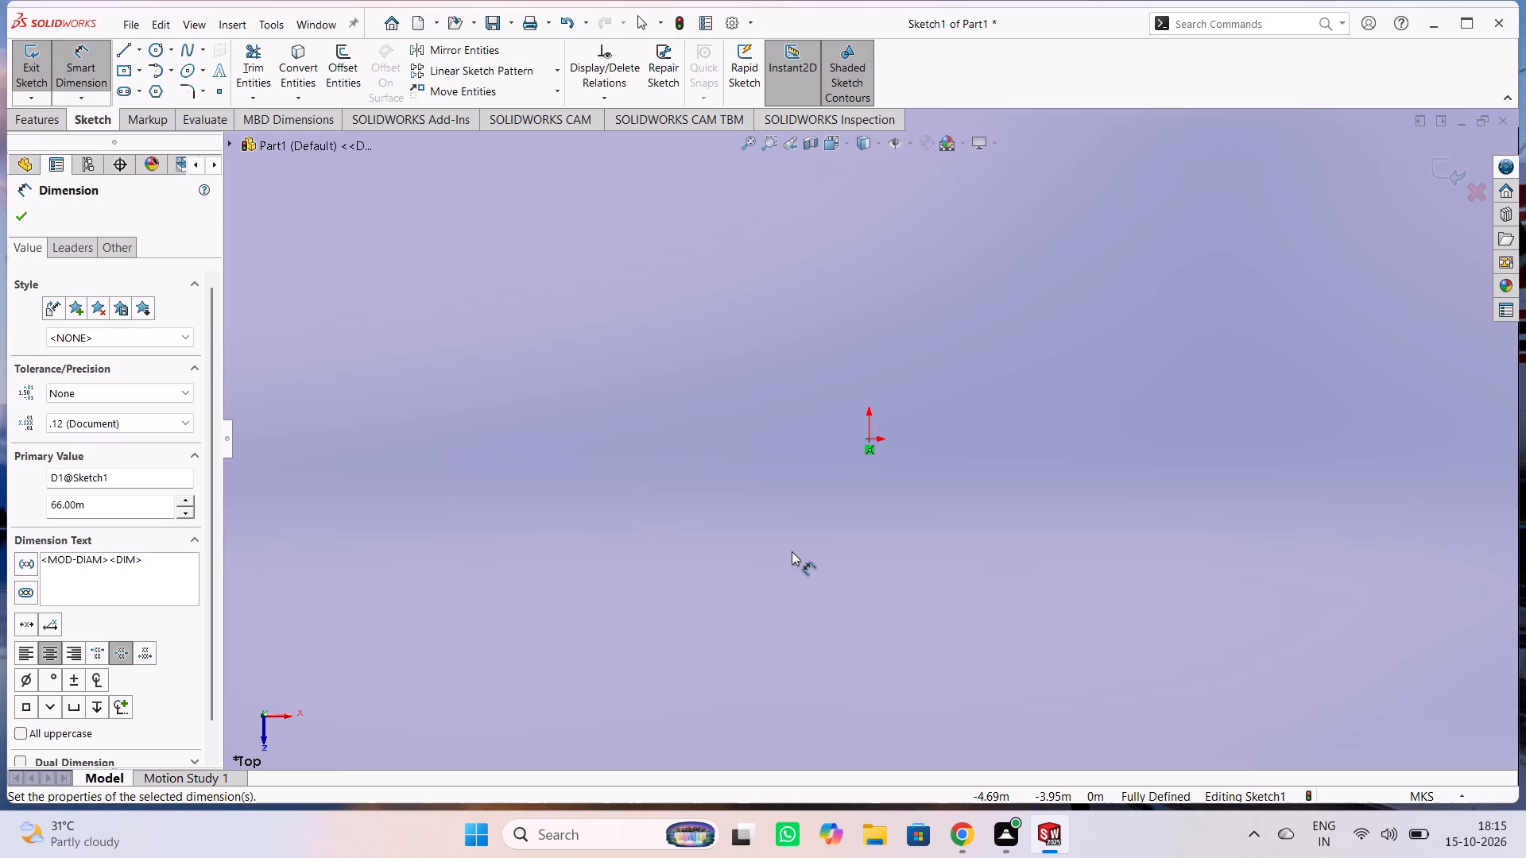
scroll(796, 551, down, 4)
scroll(796, 551, up, 14)
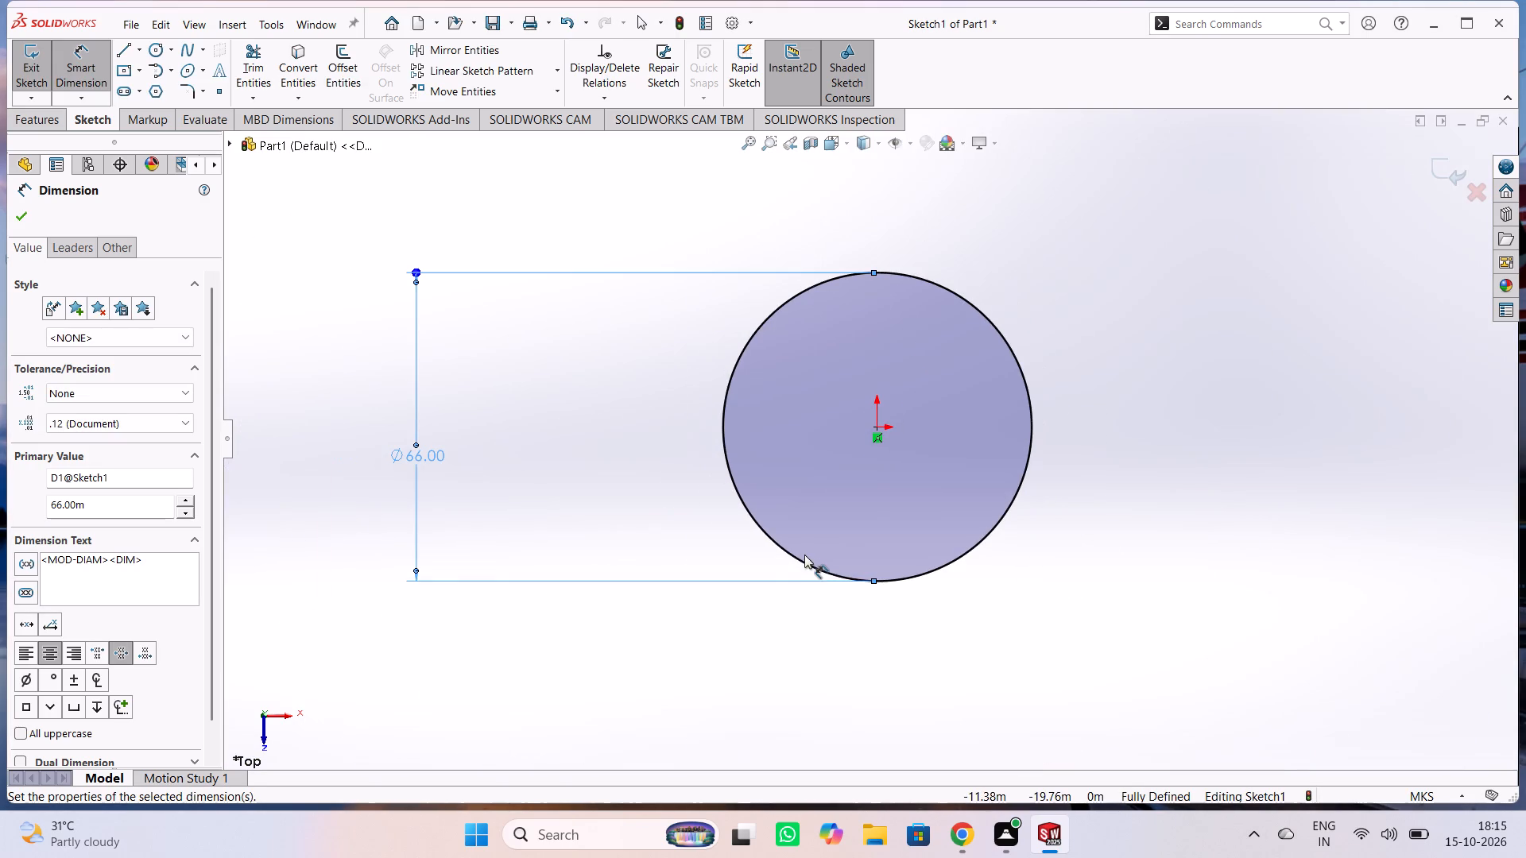
click(541, 540)
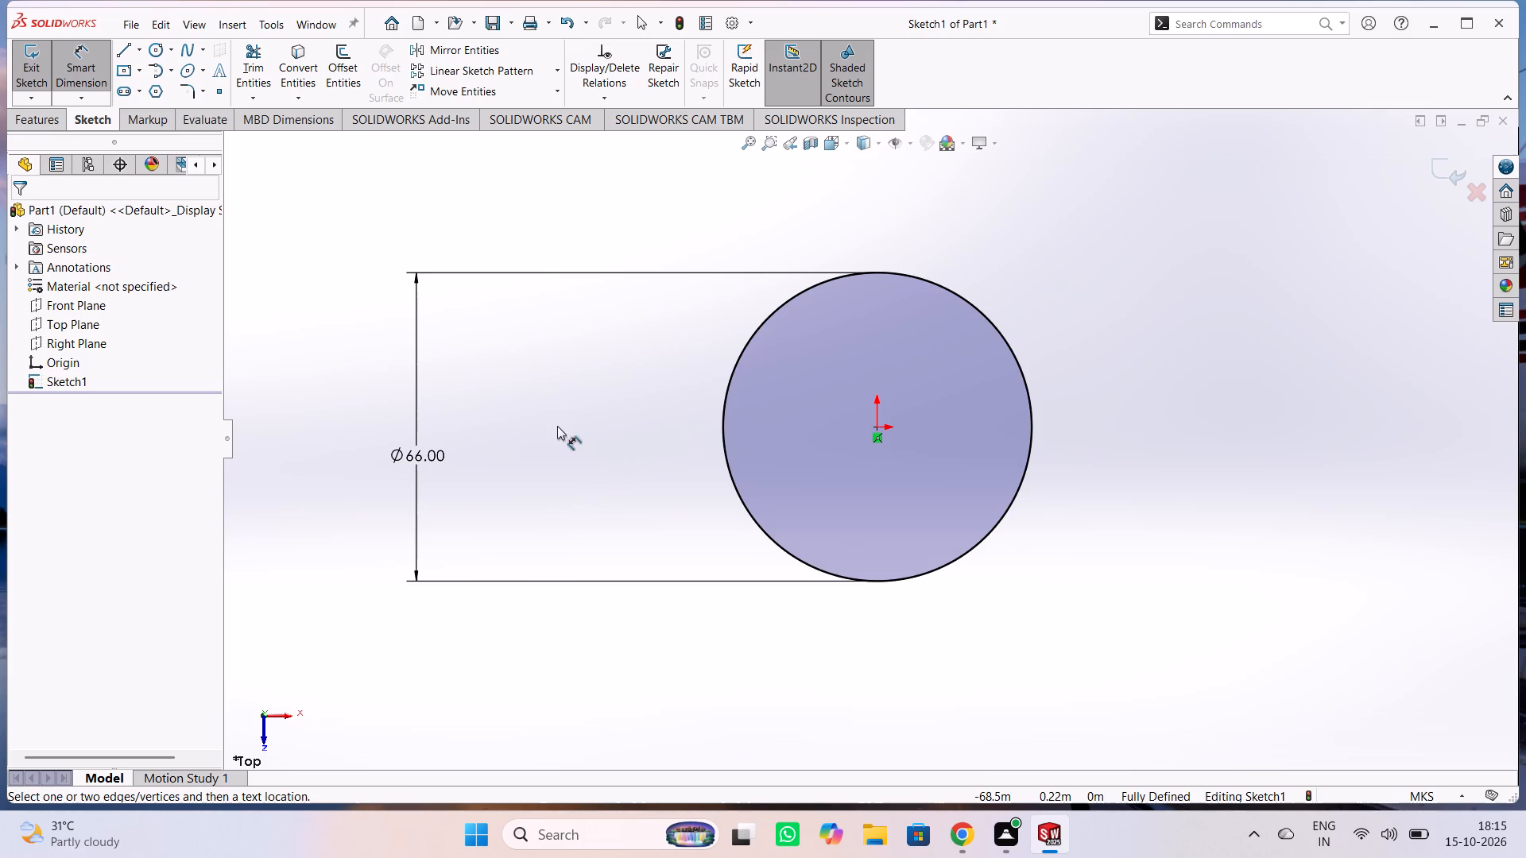
right_click(557, 426)
click(614, 484)
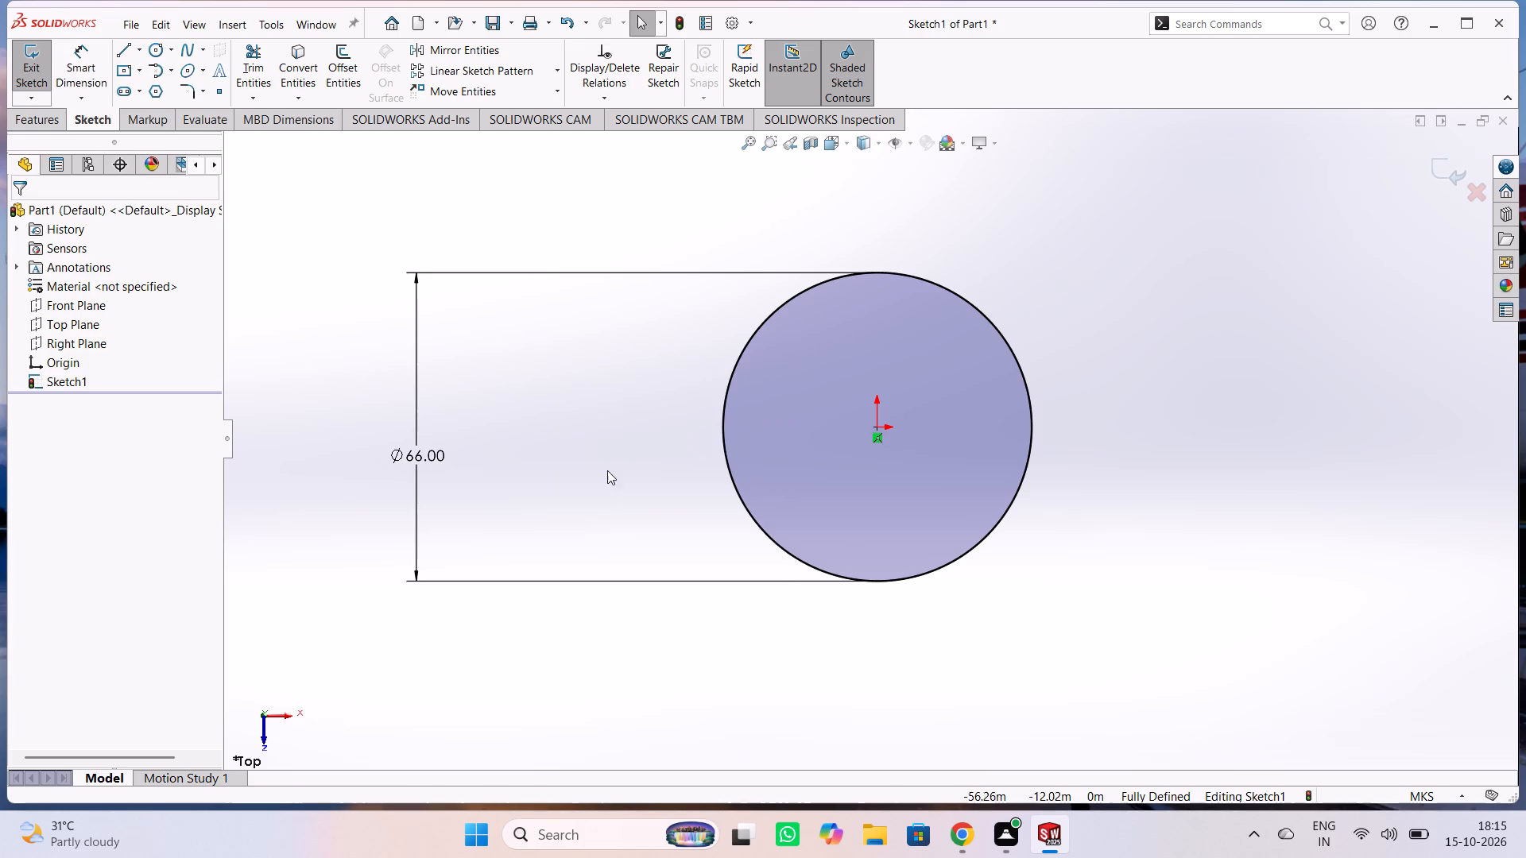
click(21, 73)
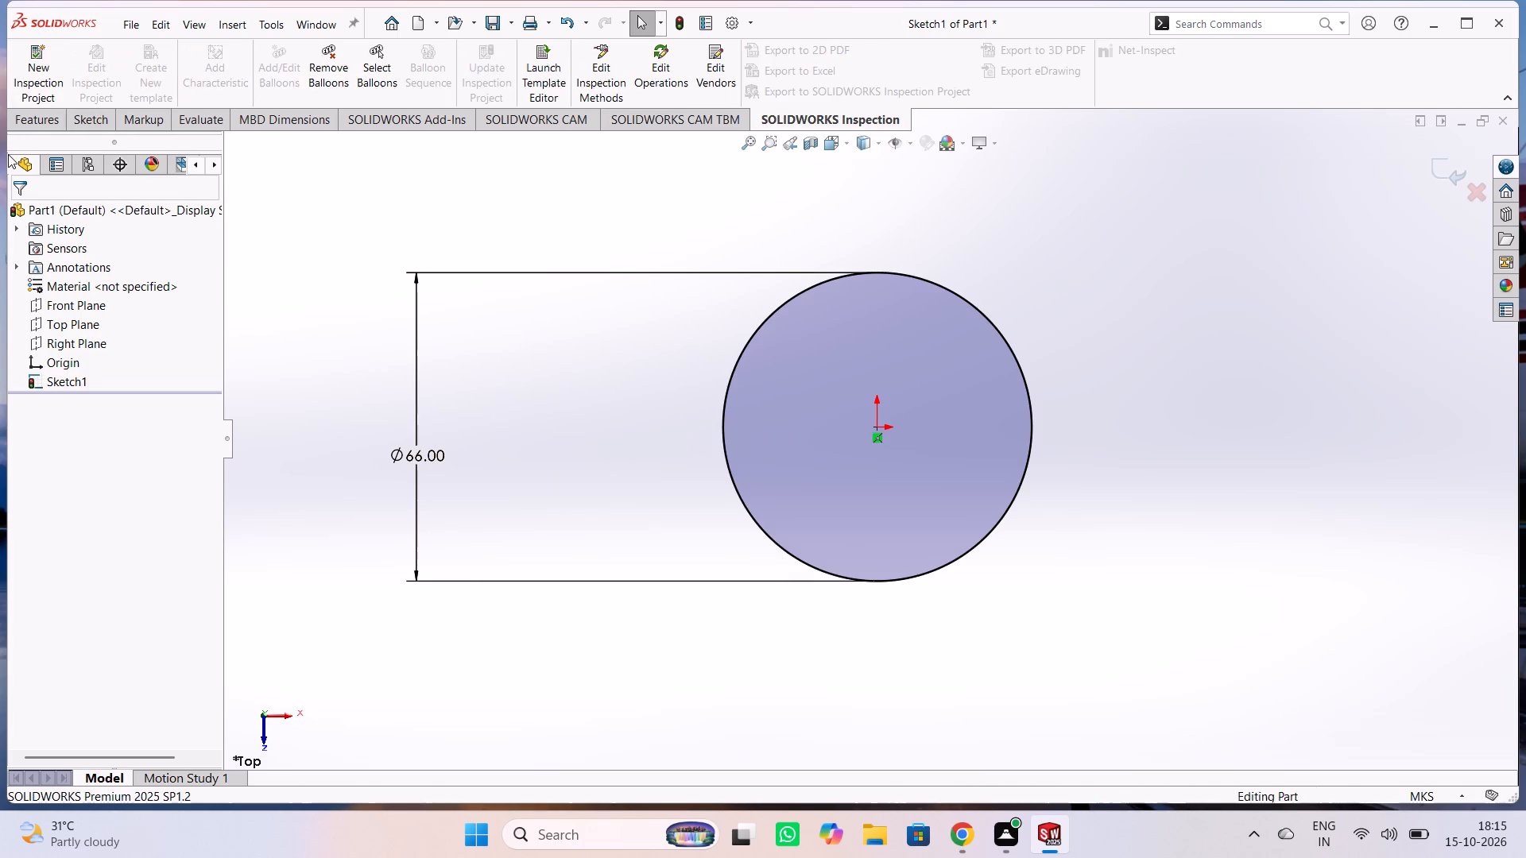
Extrude the circle sketch as a boss with a Mid Plane end condition and a depth of 45 m.
click(52, 123)
click(42, 86)
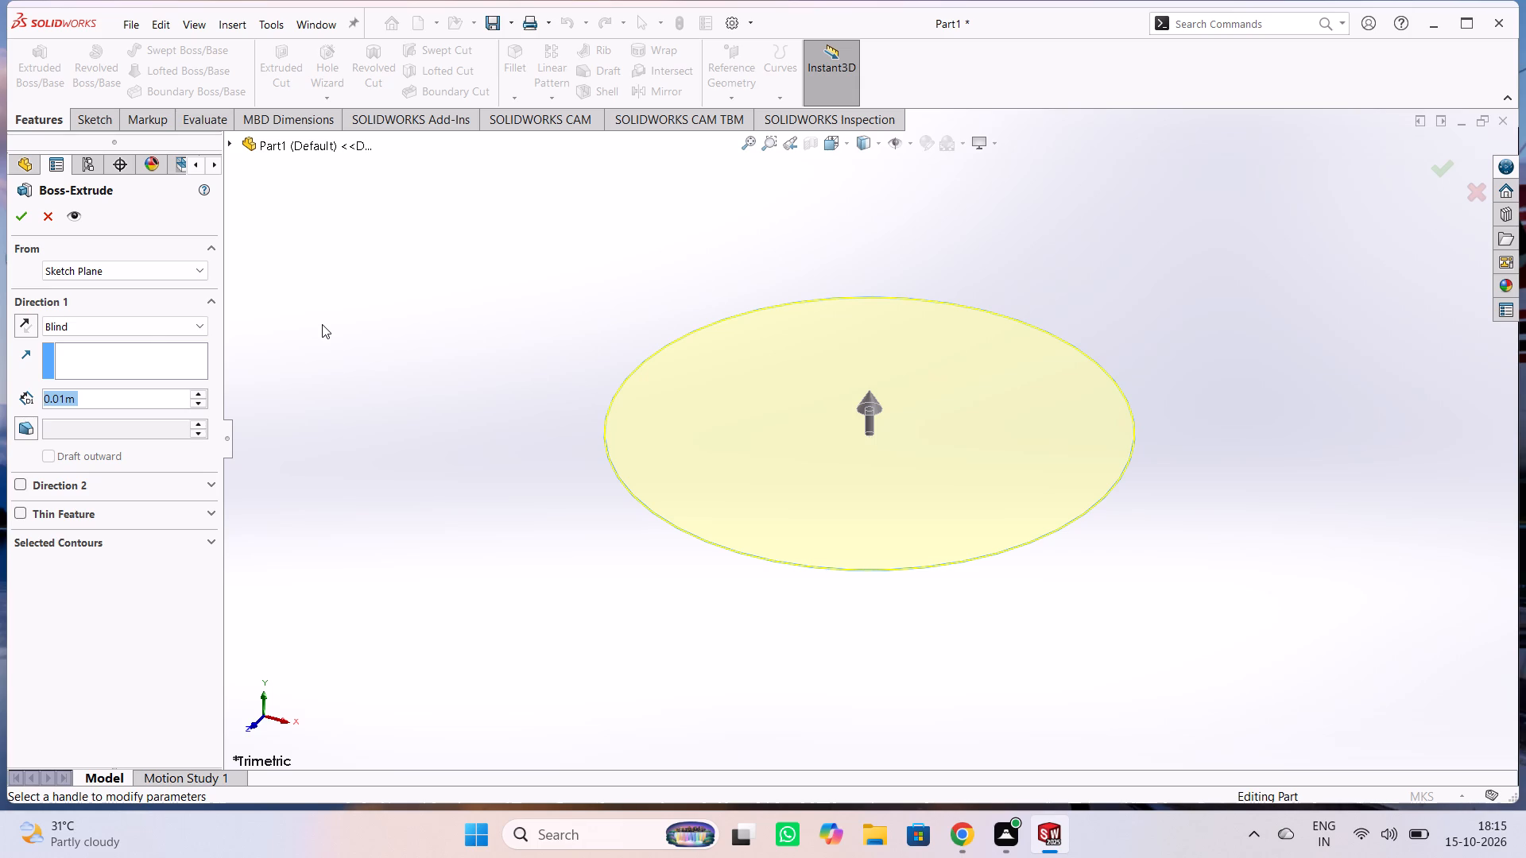
click(86, 331)
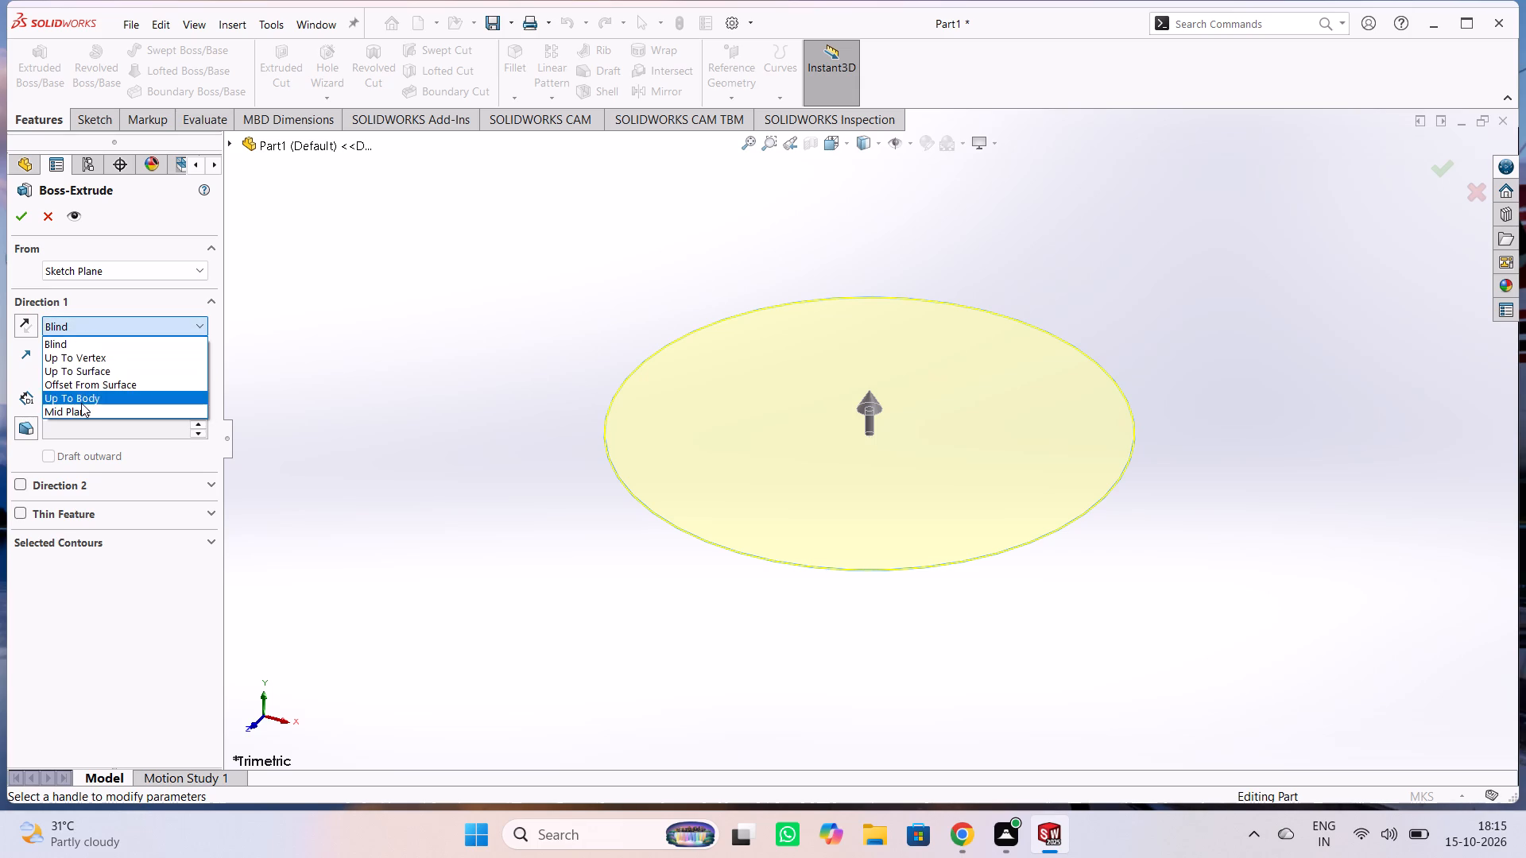
click(81, 408)
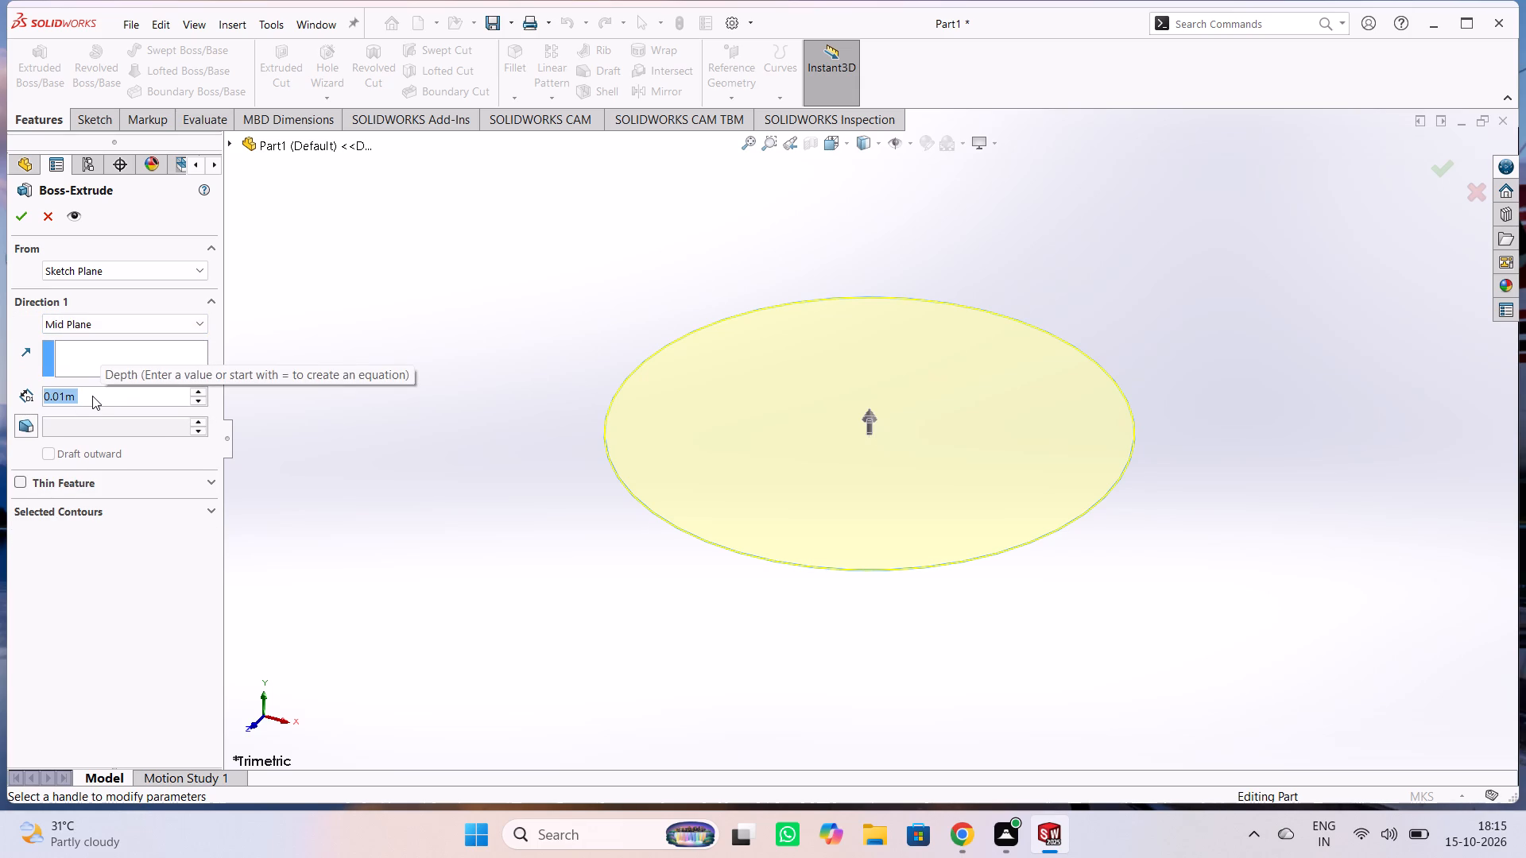
text(45)
key(Return)
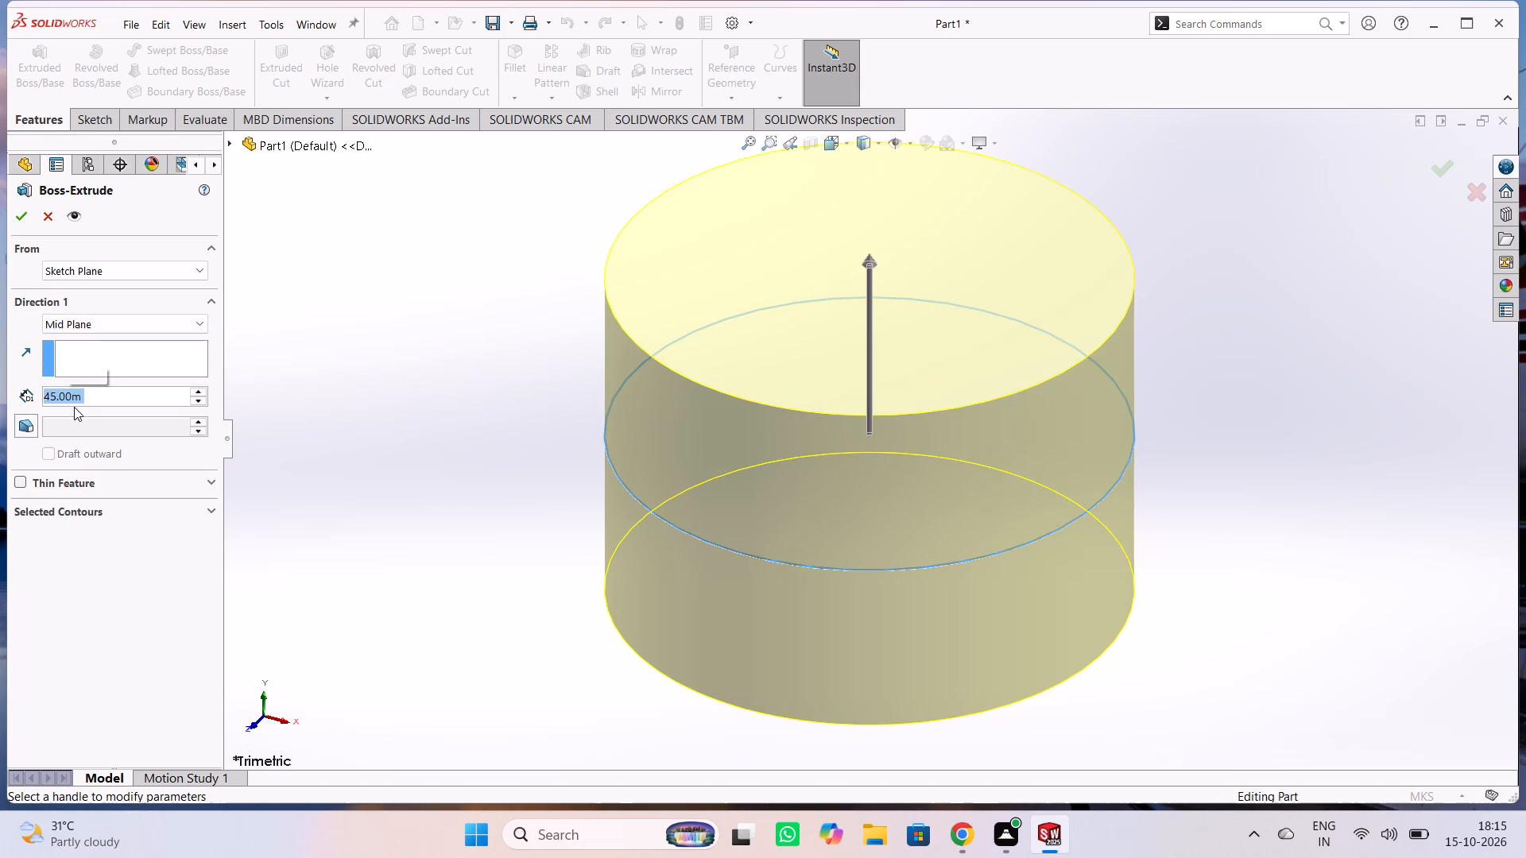
click(14, 214)
click(431, 318)
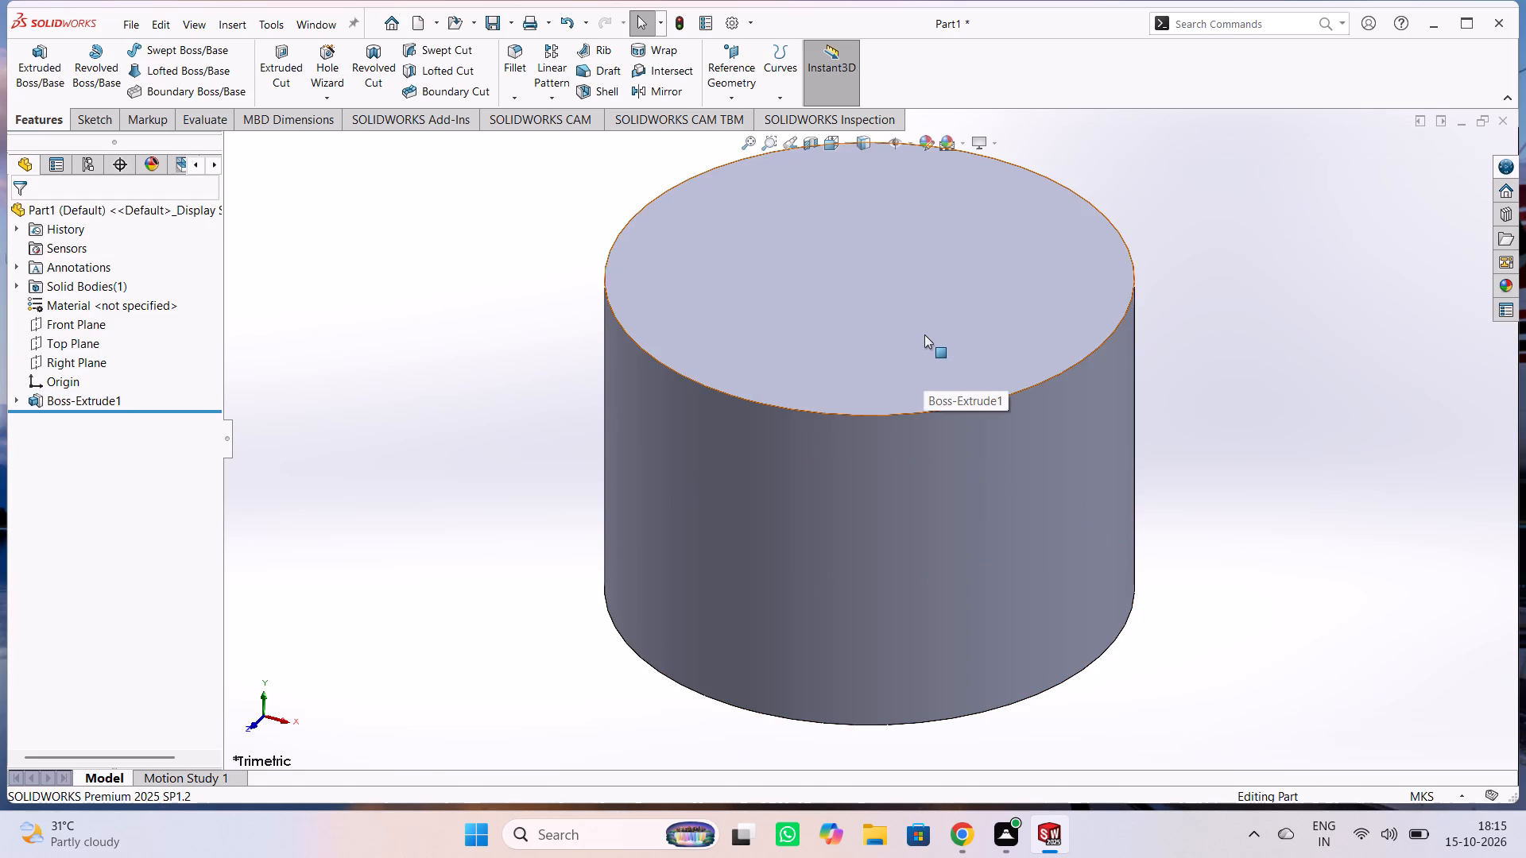
Sketch a circle of about 9.25 m radius on the cylinder's top face, centred on the origin.
click(850, 316)
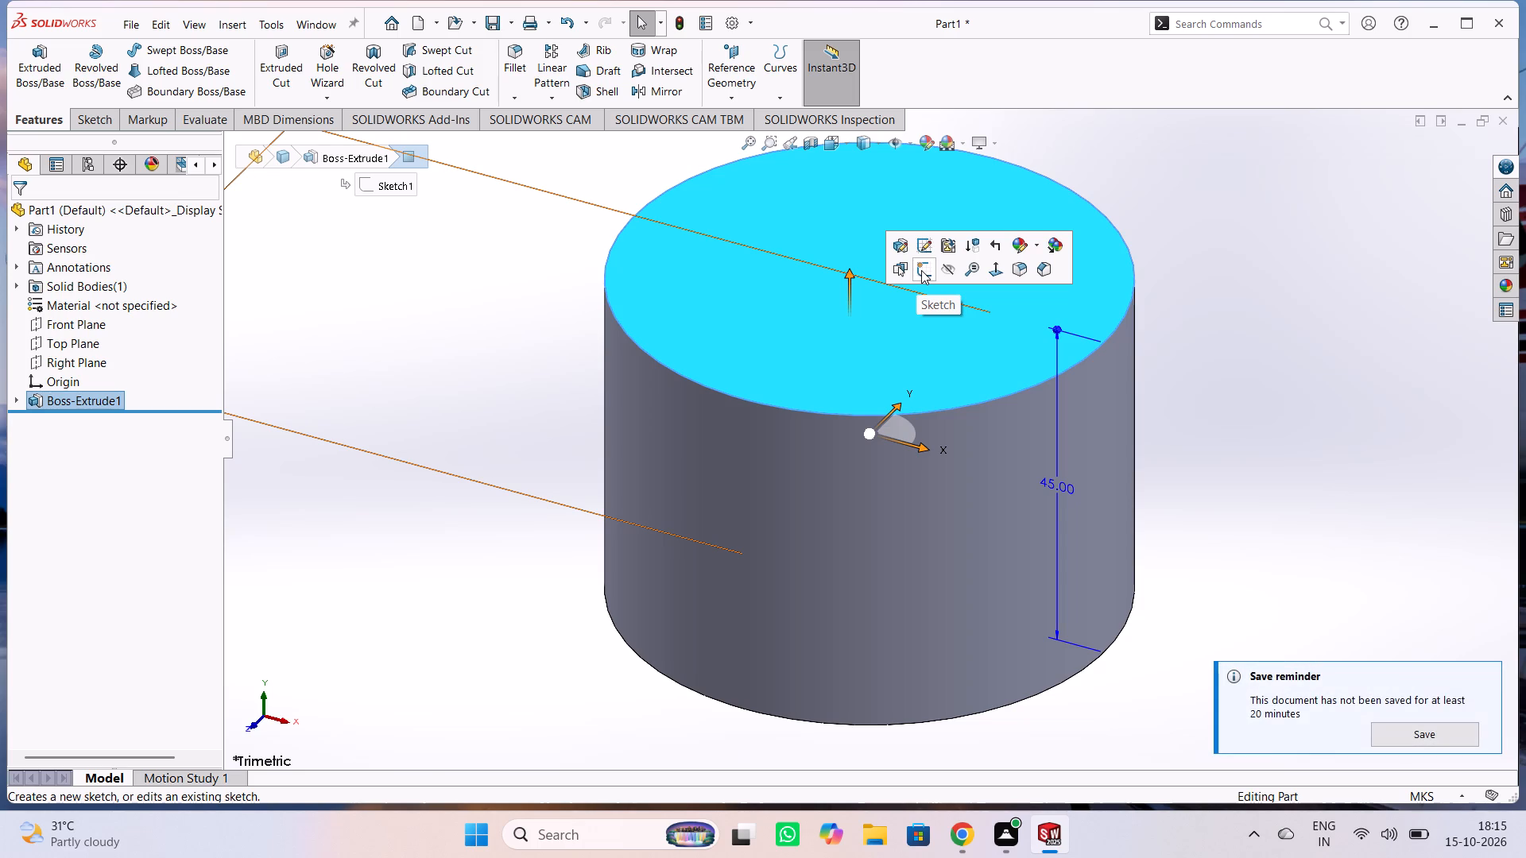
click(921, 270)
click(482, 301)
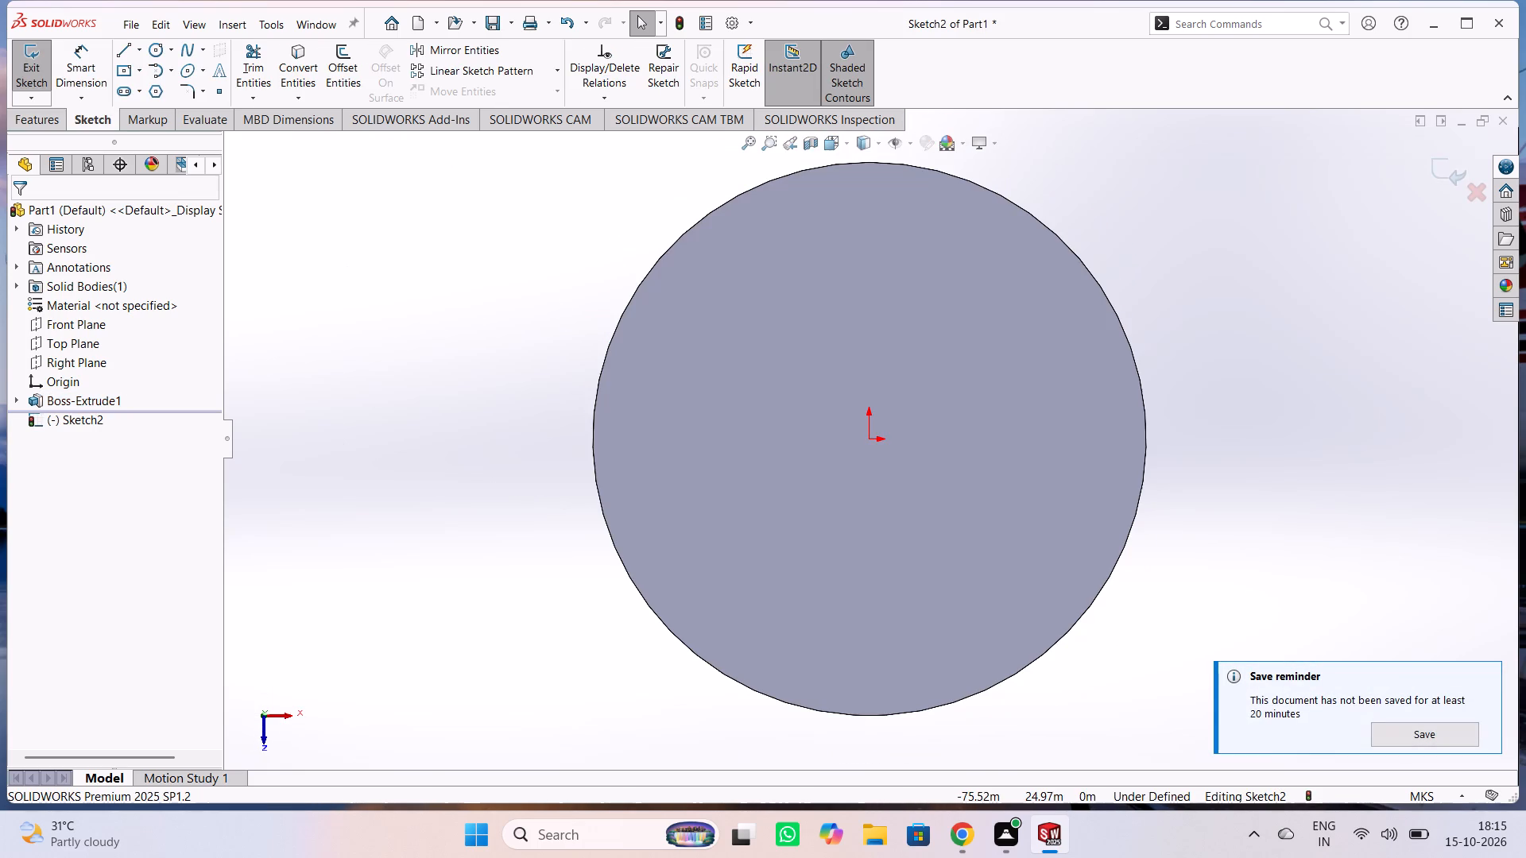
click(156, 55)
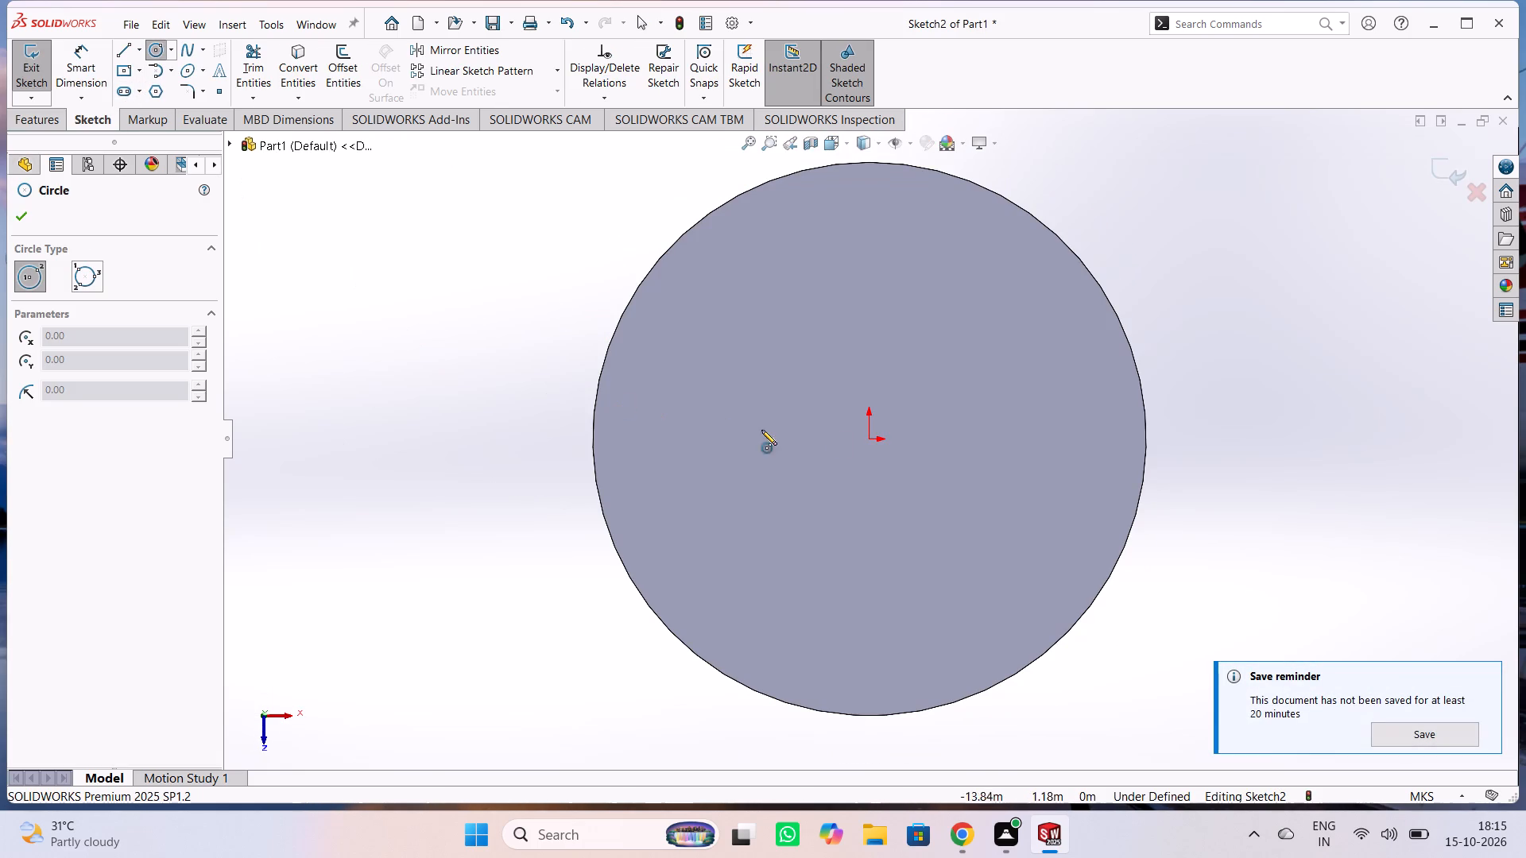
click(866, 439)
click(900, 510)
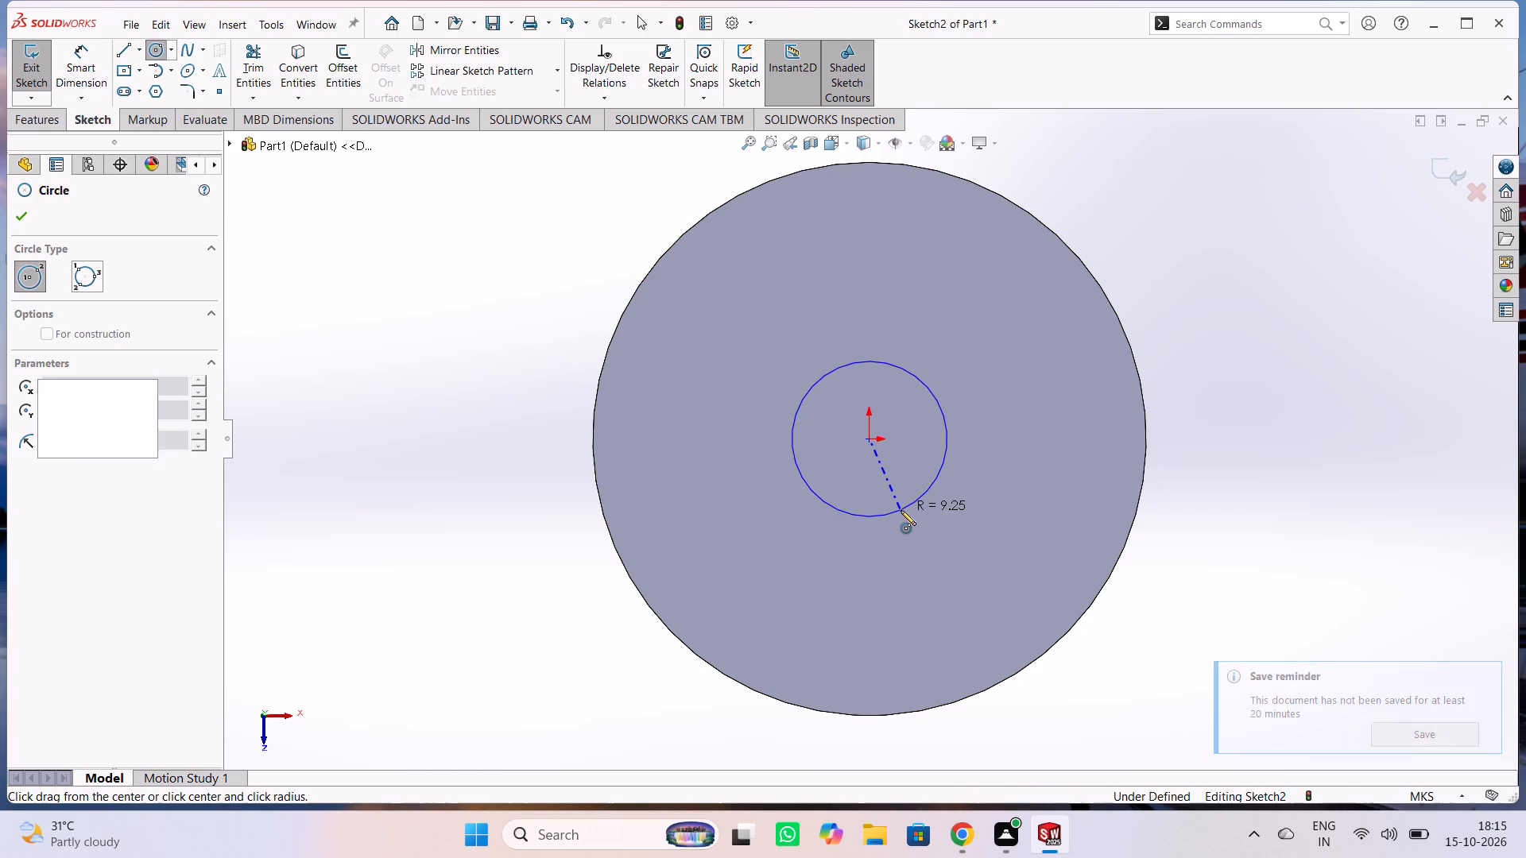
click(17, 220)
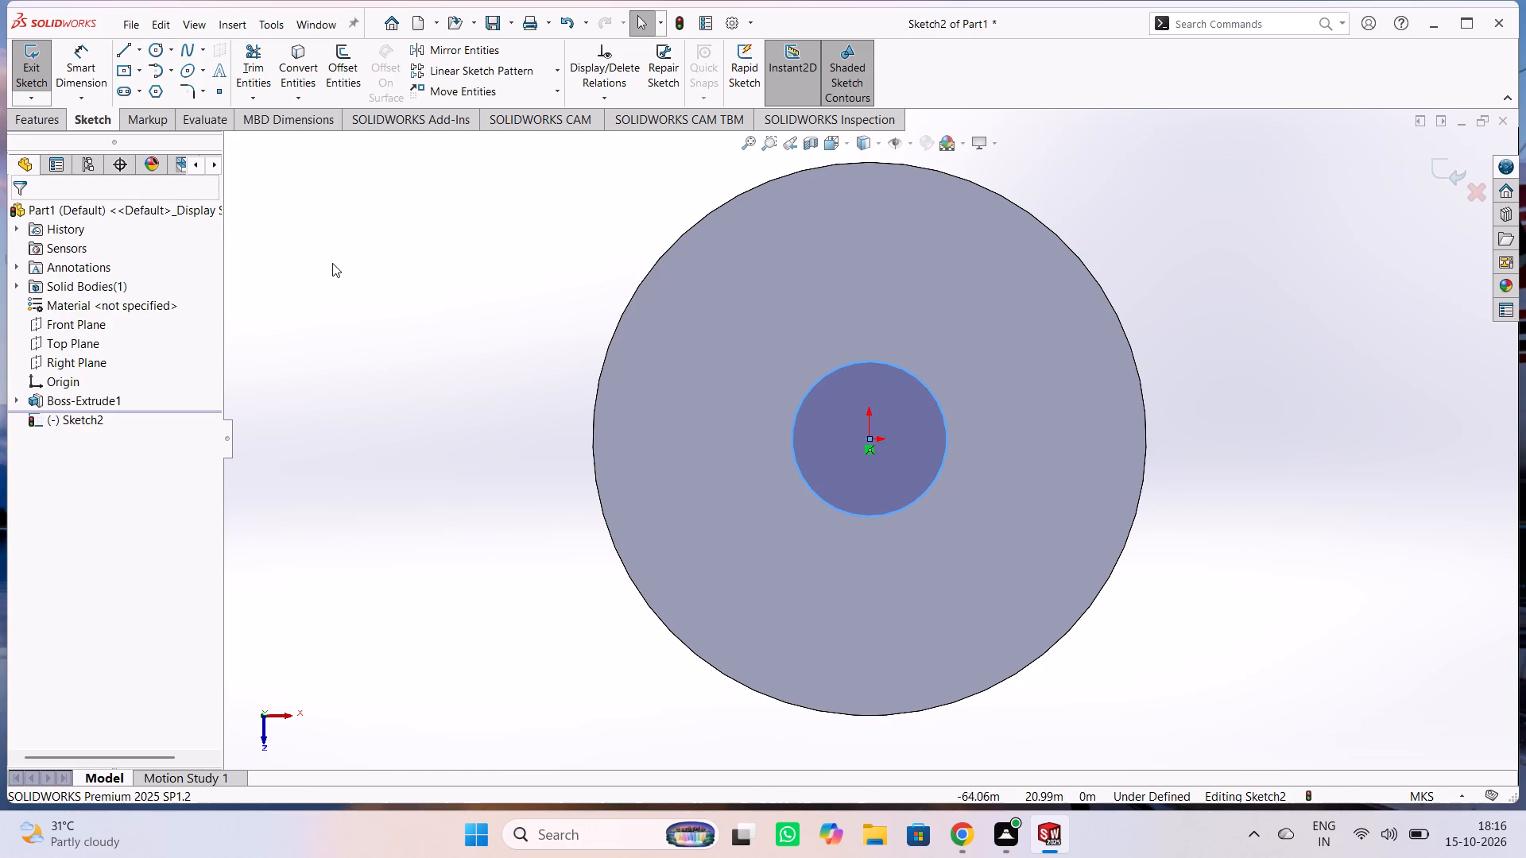
Dimension the inner circle's diameter as 20 m and exit the sketch.
right_click(332, 263)
click(490, 242)
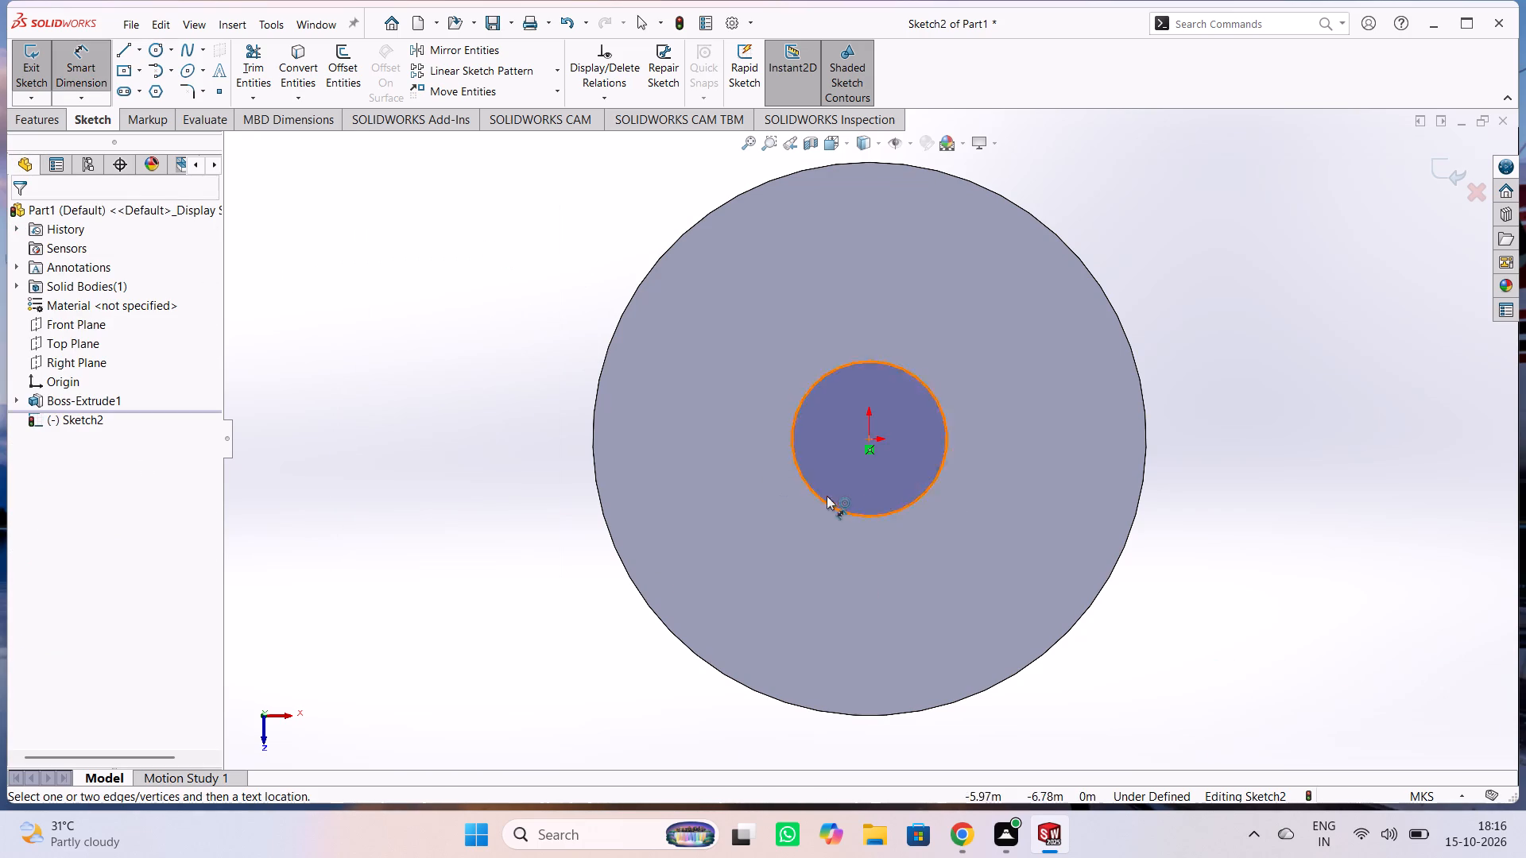
click(819, 499)
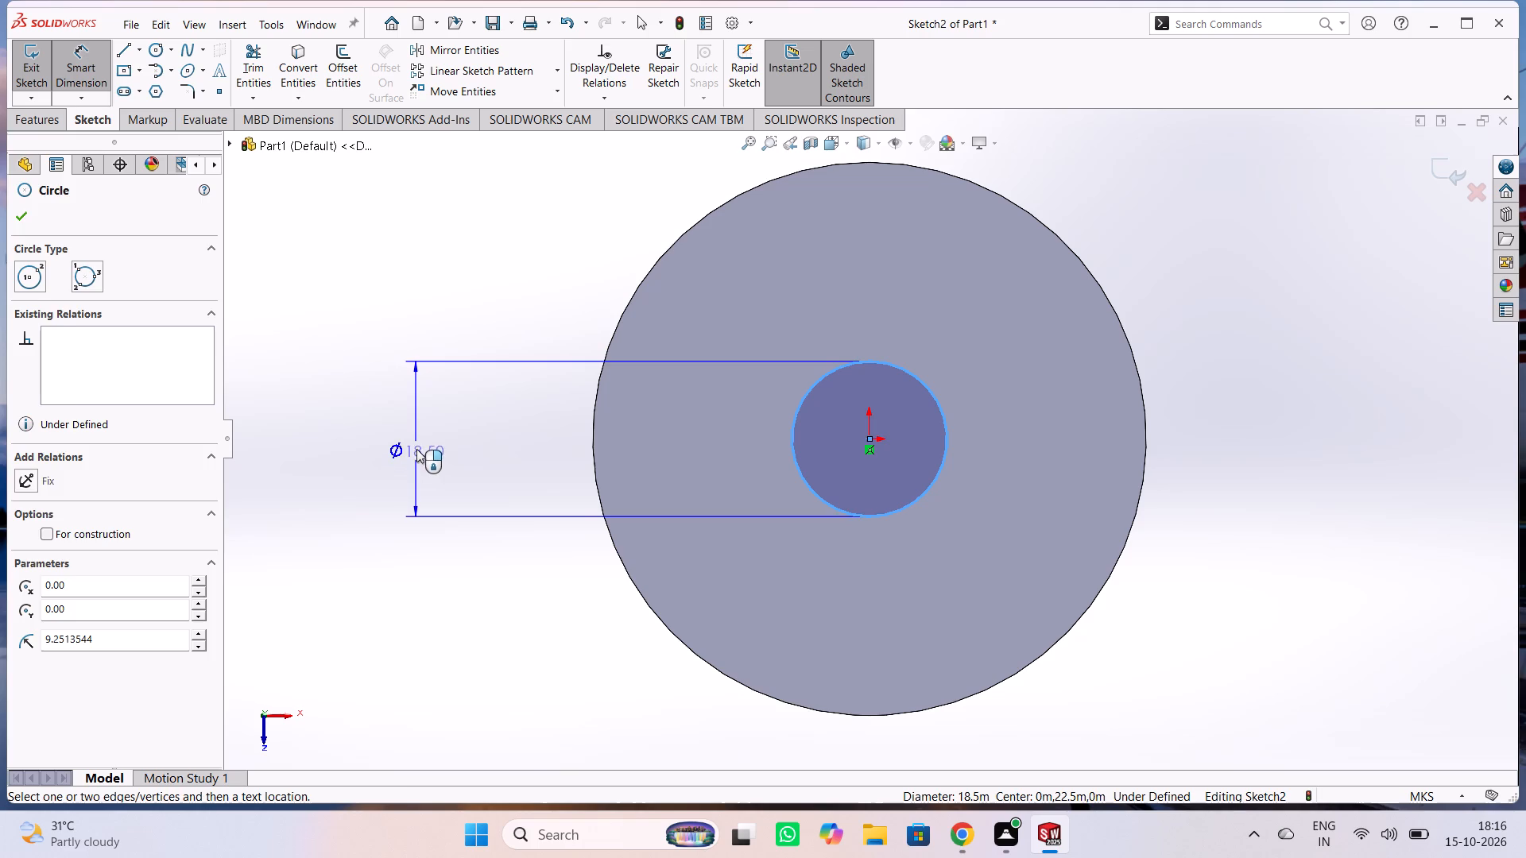
click(417, 448)
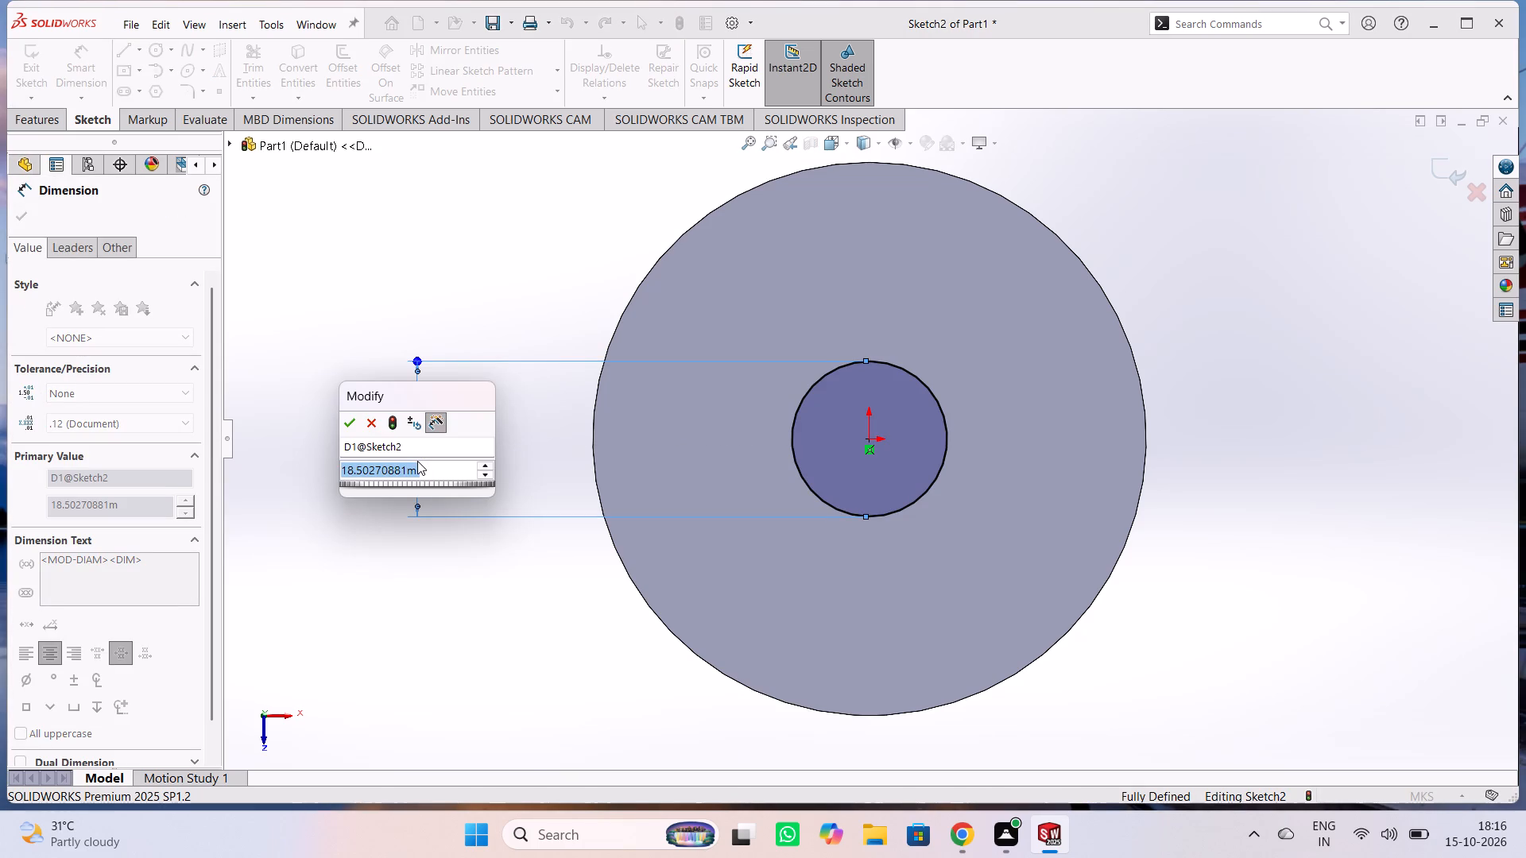
text(20)
key(Return)
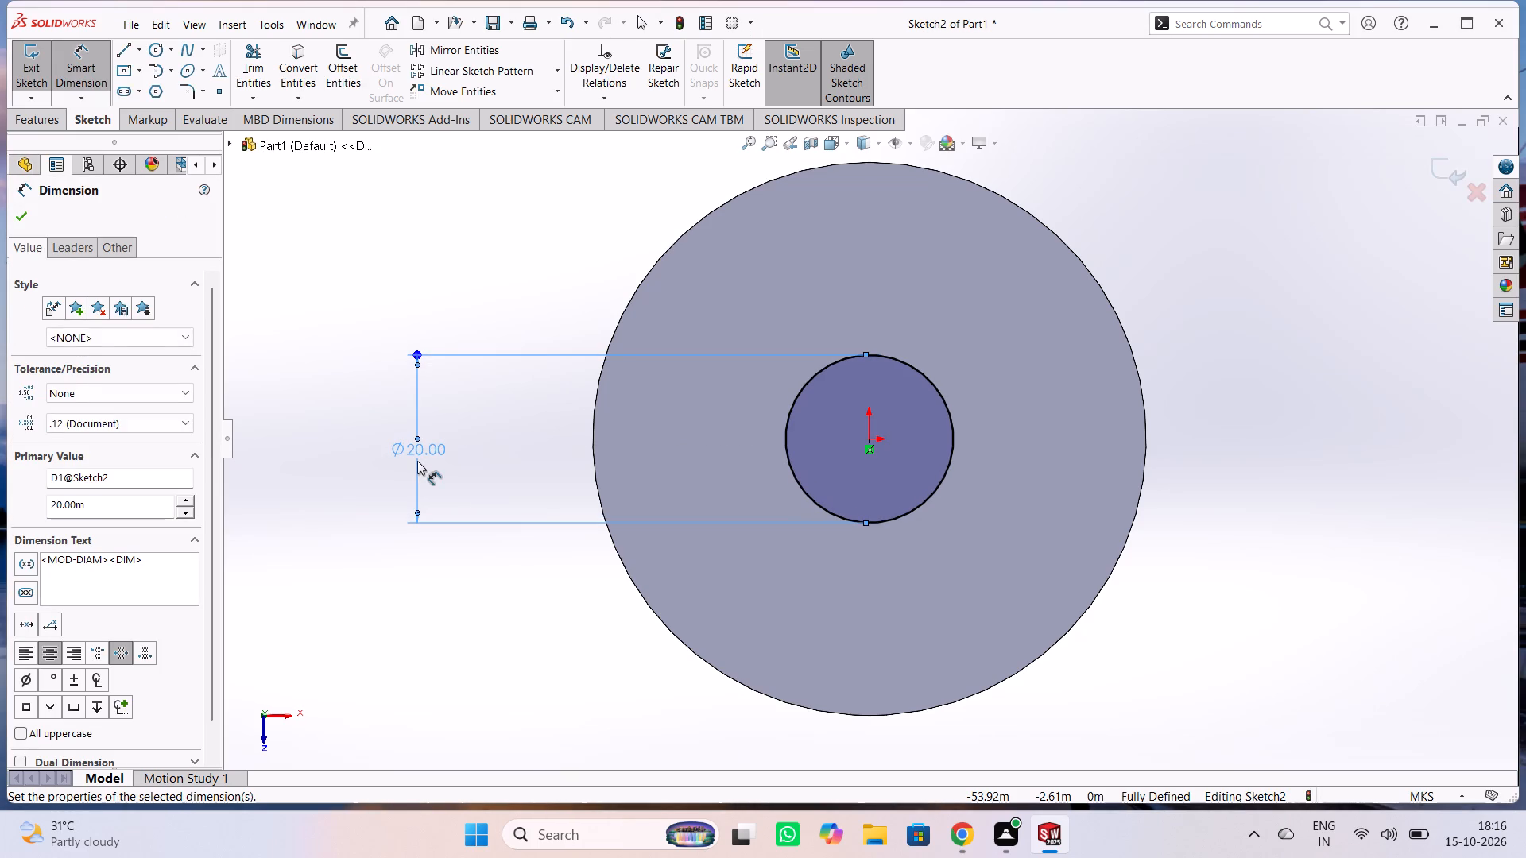
click(507, 466)
right_click(467, 415)
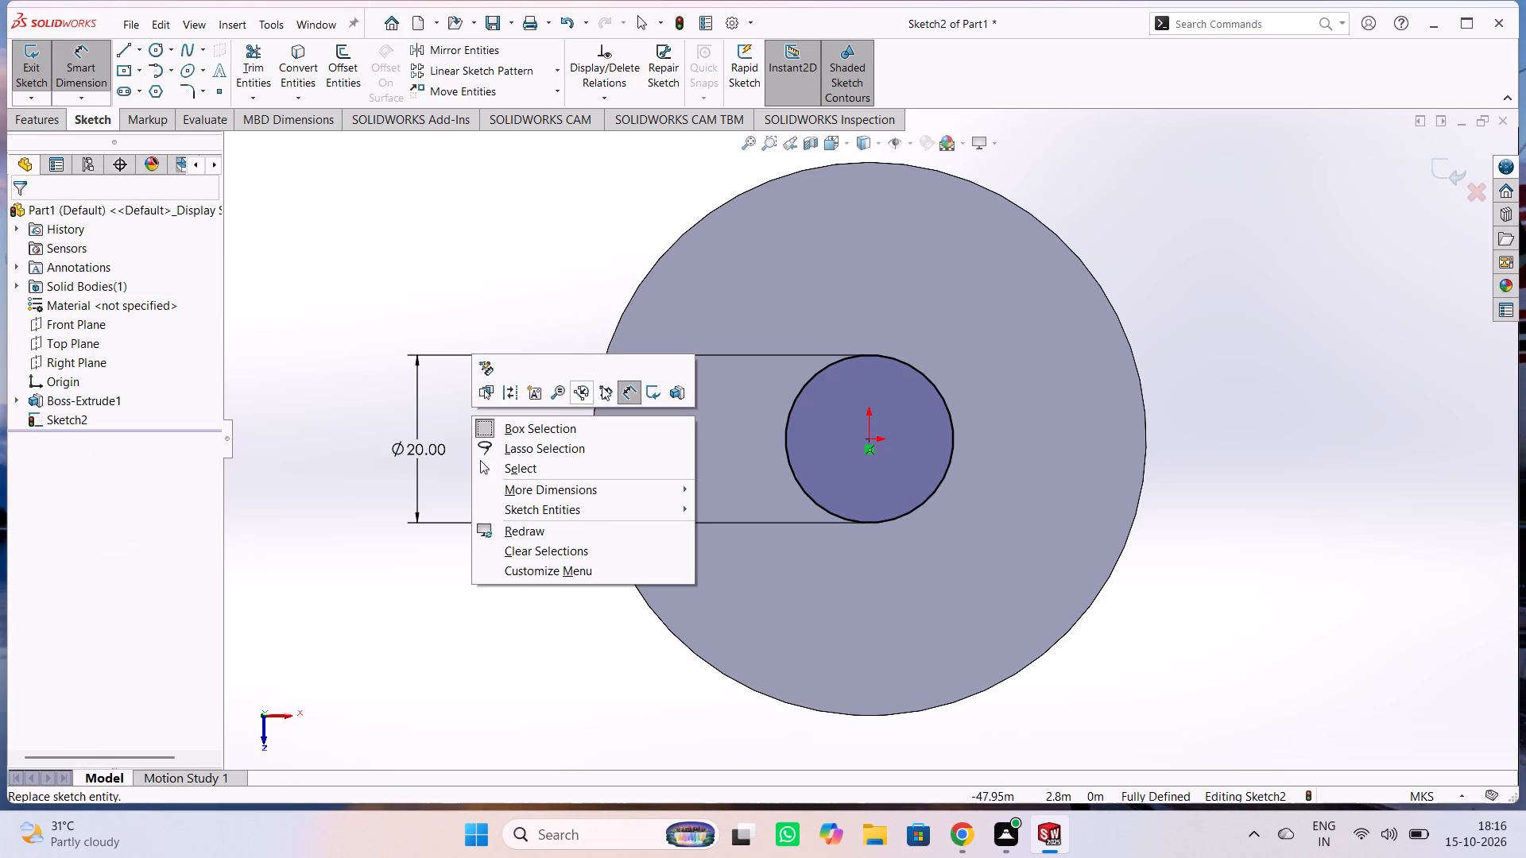
click(515, 472)
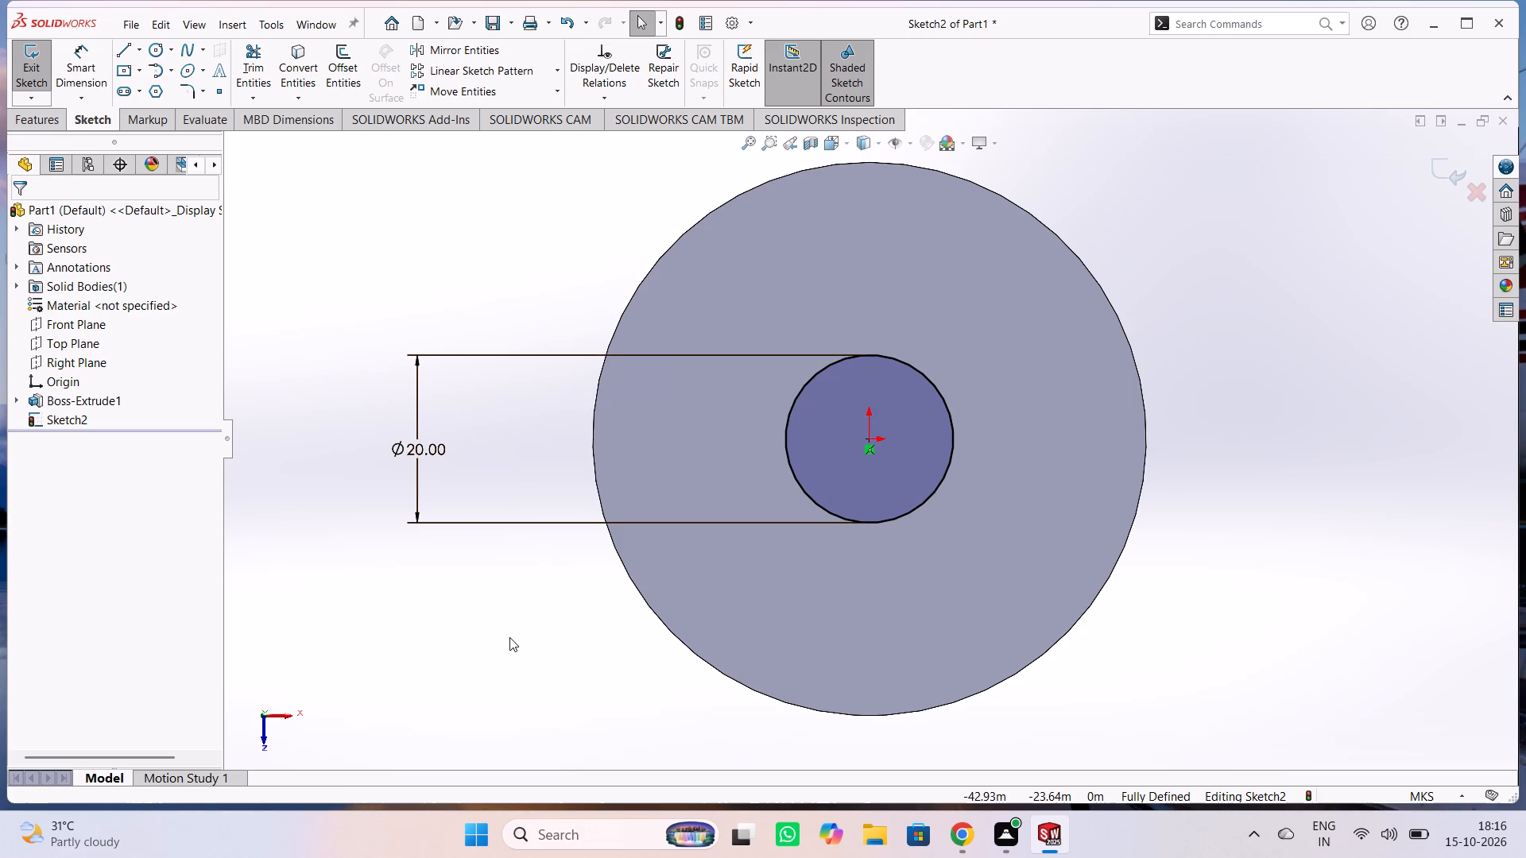
click(509, 637)
middle_drag(509, 639, 520, 454)
scroll(520, 461, up, 1)
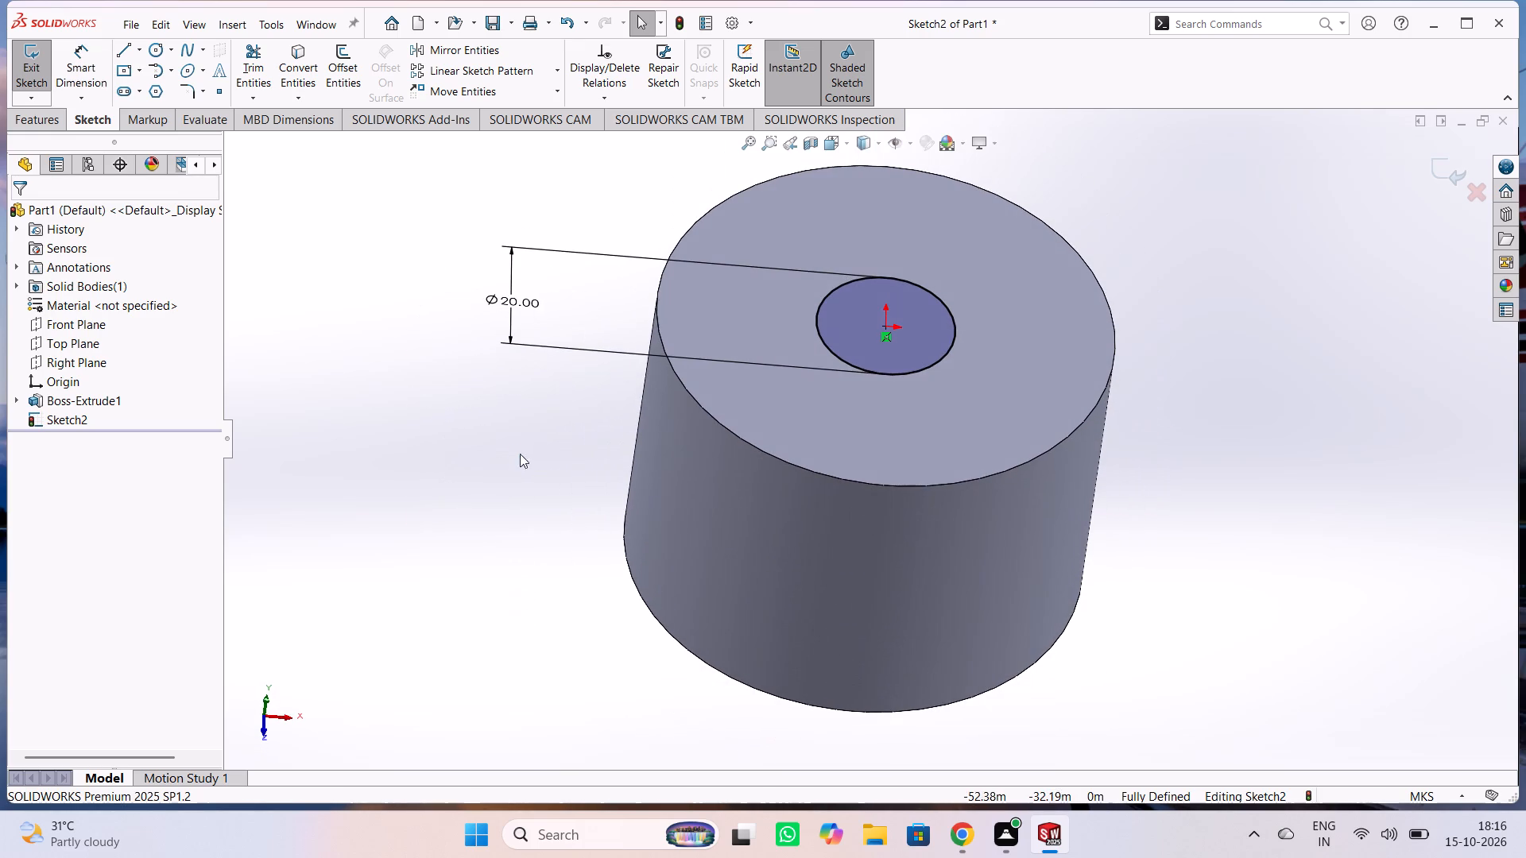
click(15, 71)
Cut-extrude the inner circle through the cylinder with a Blind end condition and a depth of 45 m.
click(28, 116)
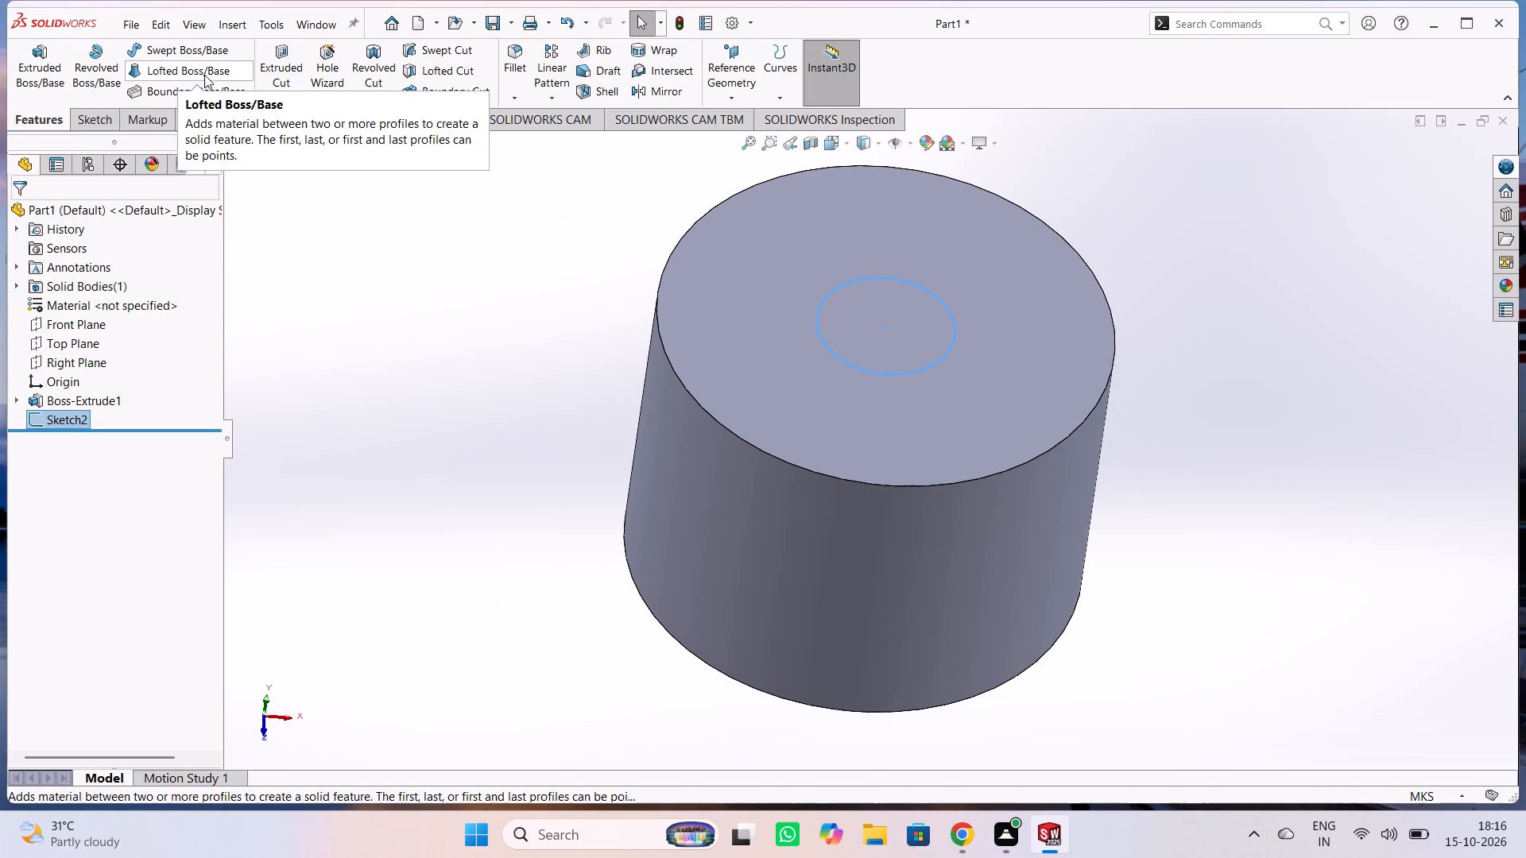
click(289, 71)
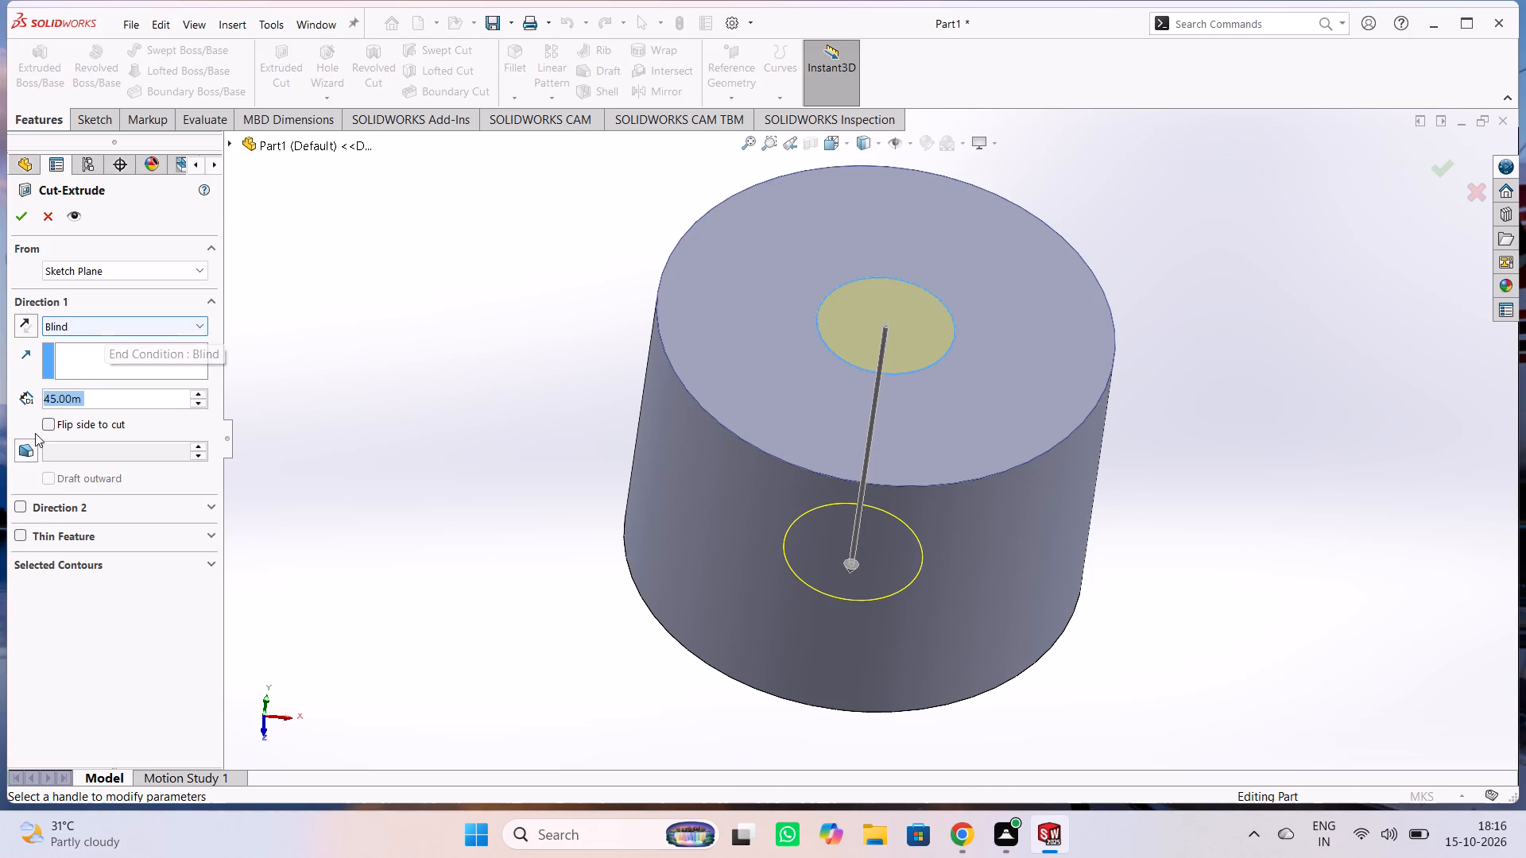
click(24, 222)
click(521, 419)
middle_drag(552, 404, 576, 402)
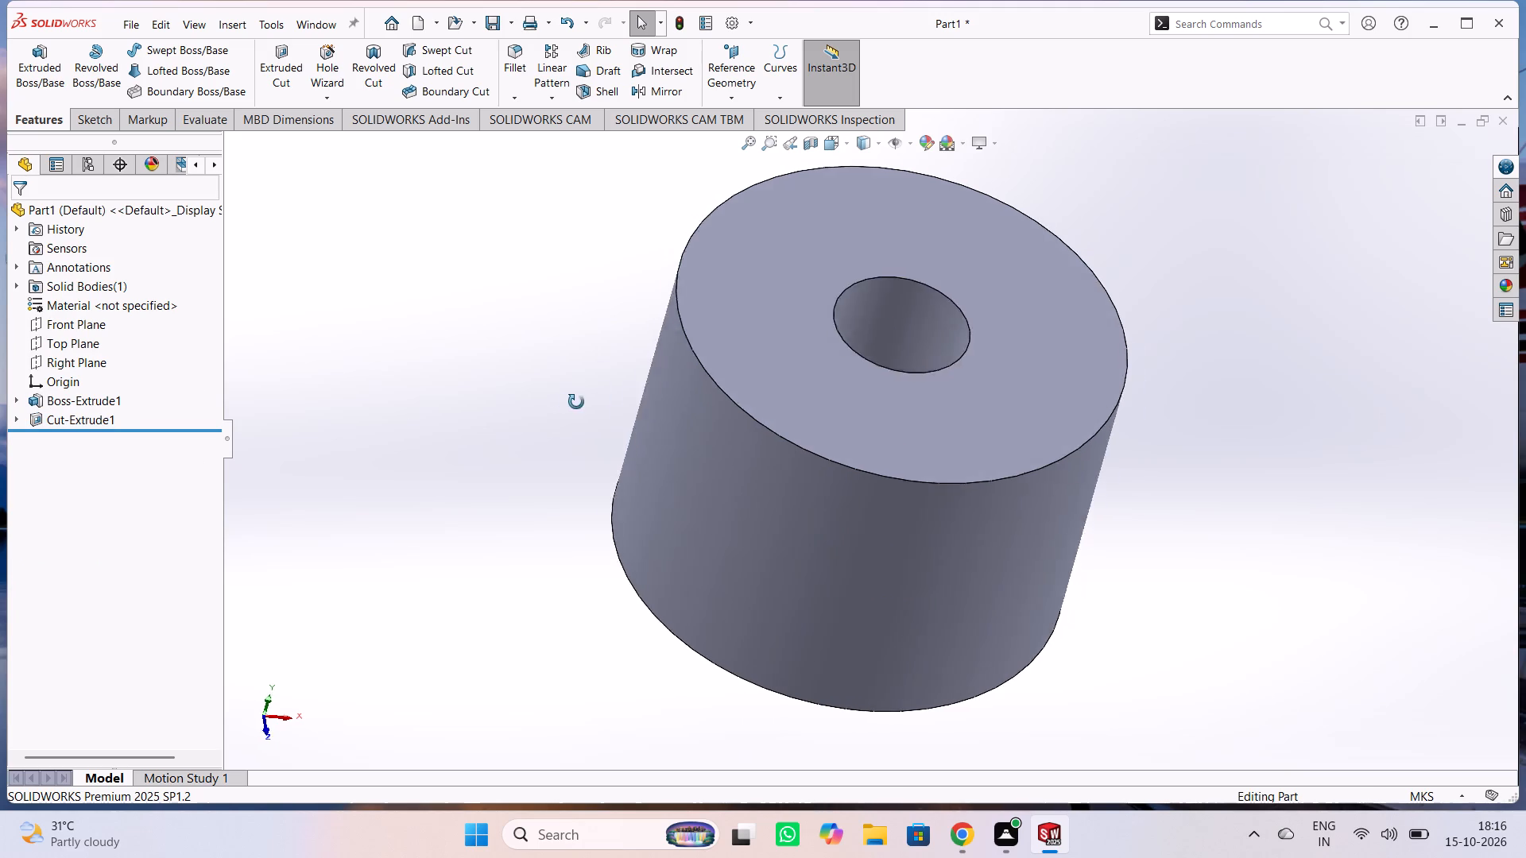
middle_drag(576, 402, 629, 538)
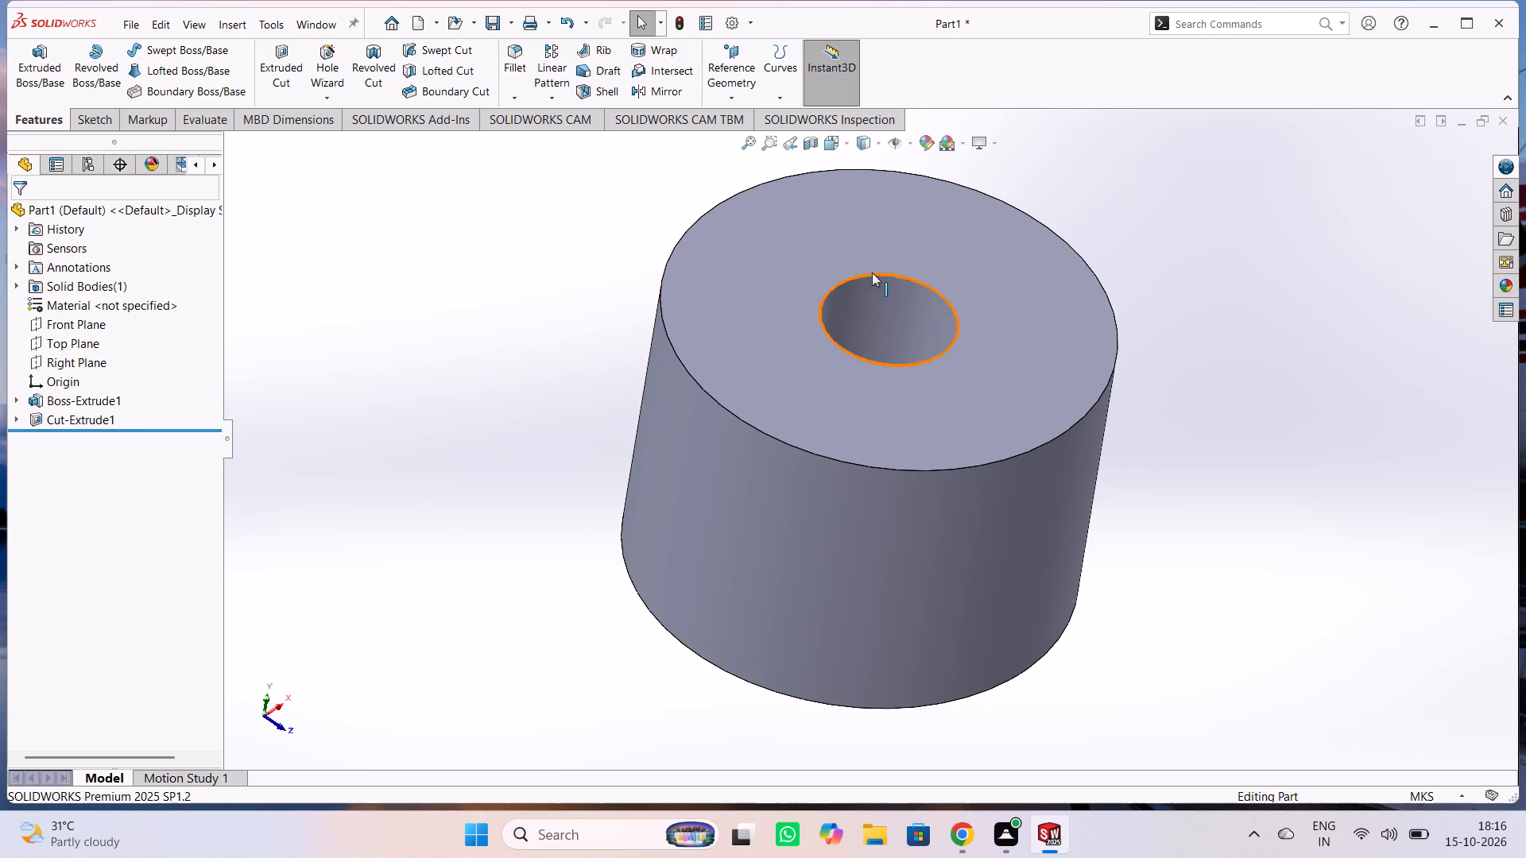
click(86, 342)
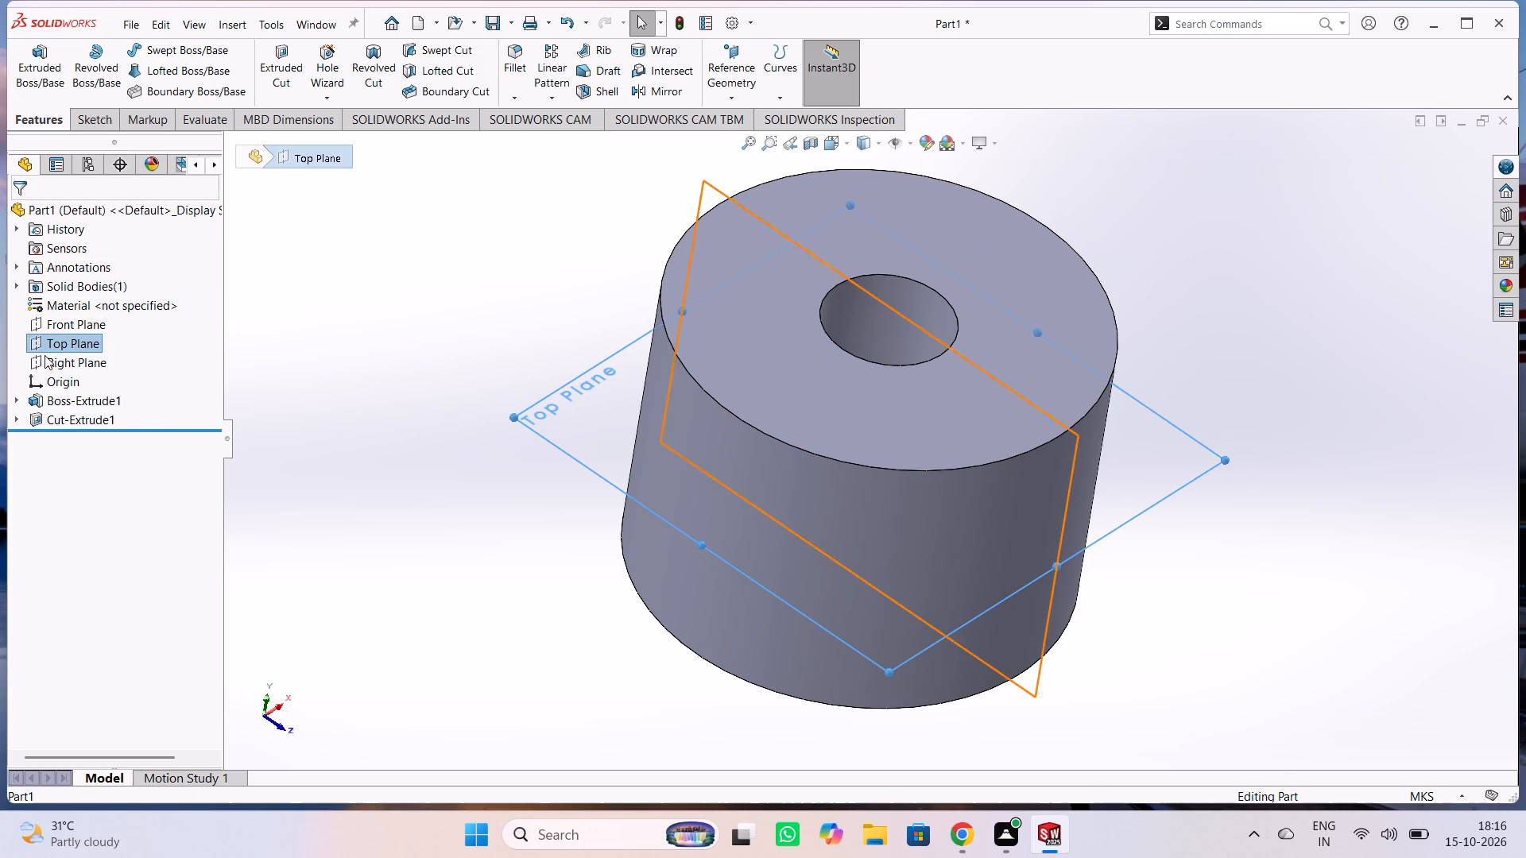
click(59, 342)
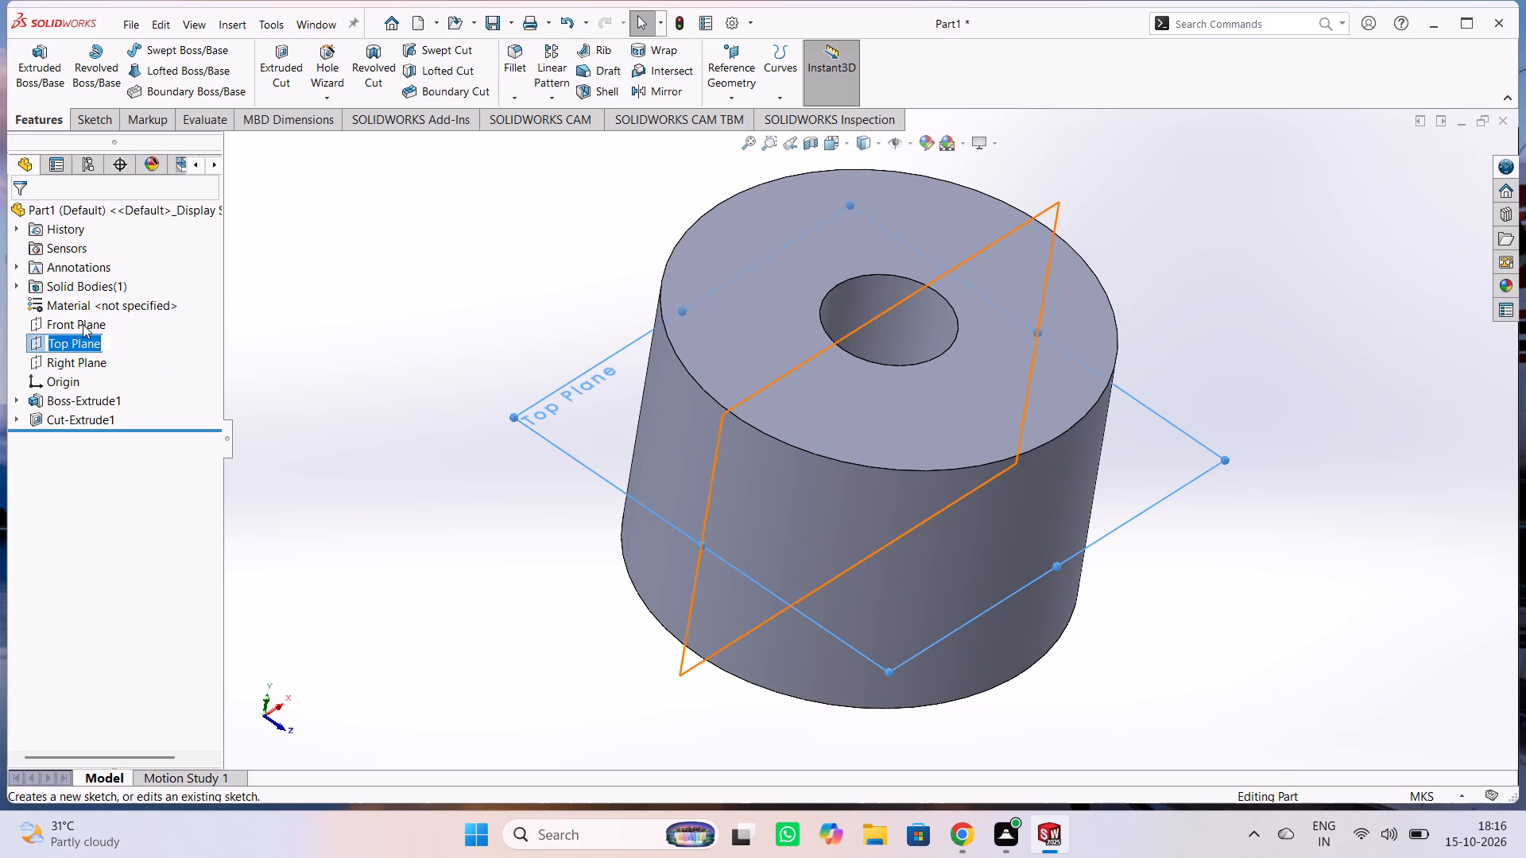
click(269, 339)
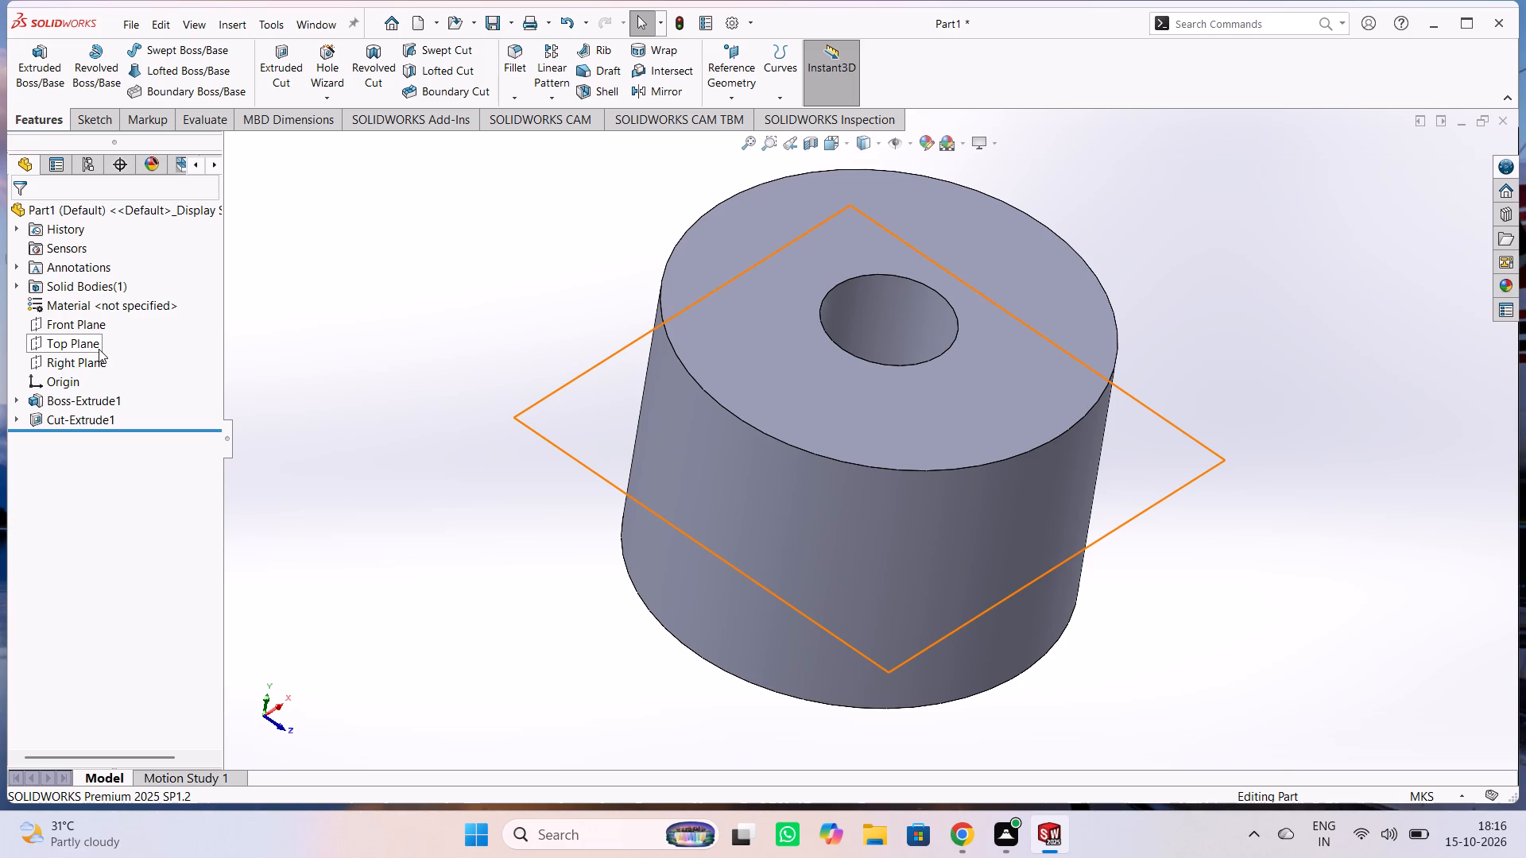
Examine the bored cylinder from above, below and around its sides.
middle_drag(241, 367, 250, 369)
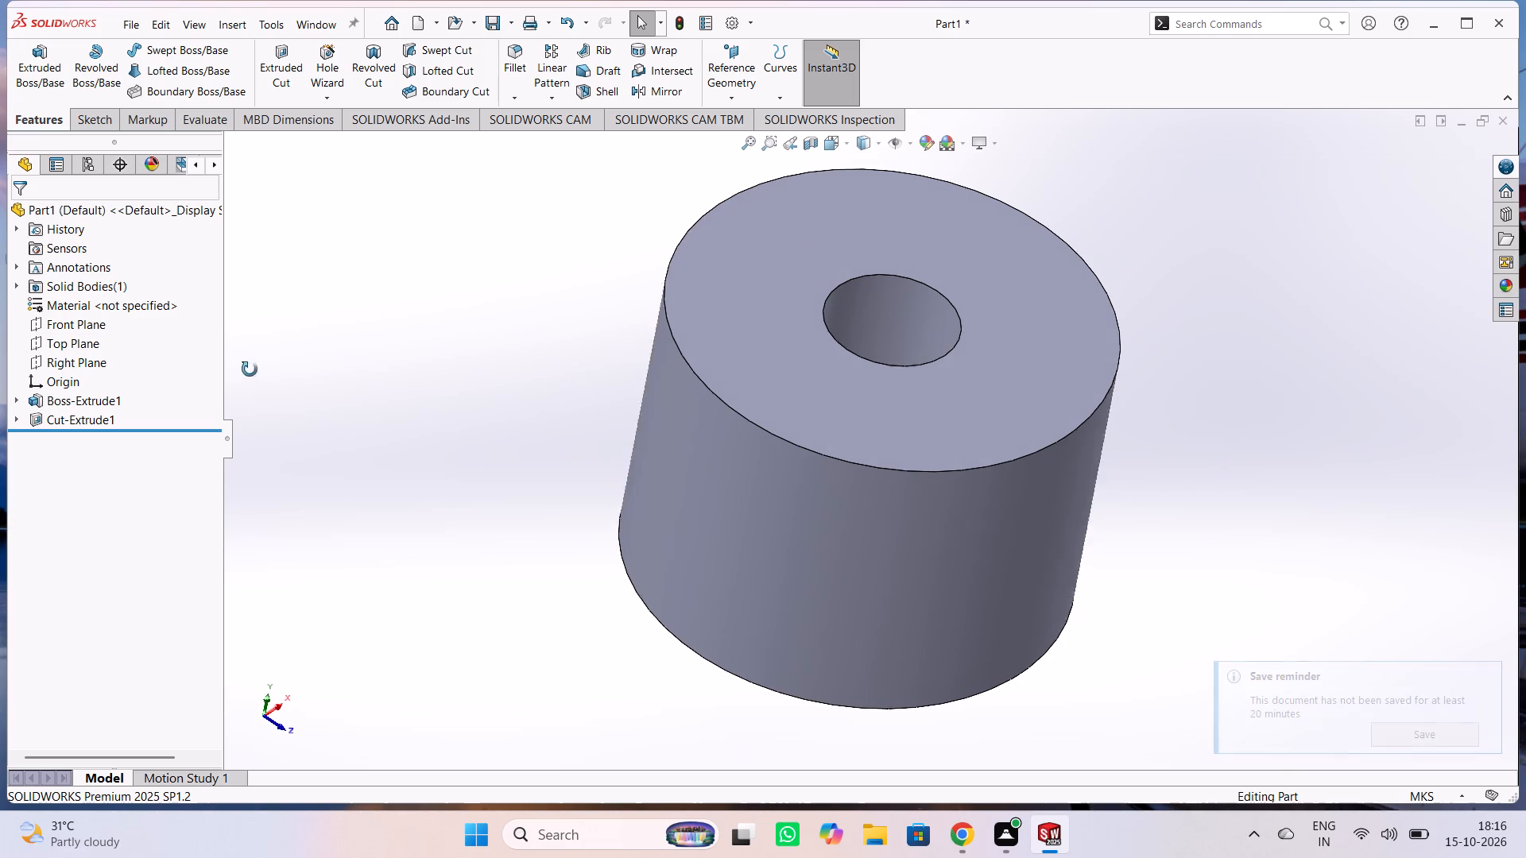
middle_drag(250, 369, 898, 634)
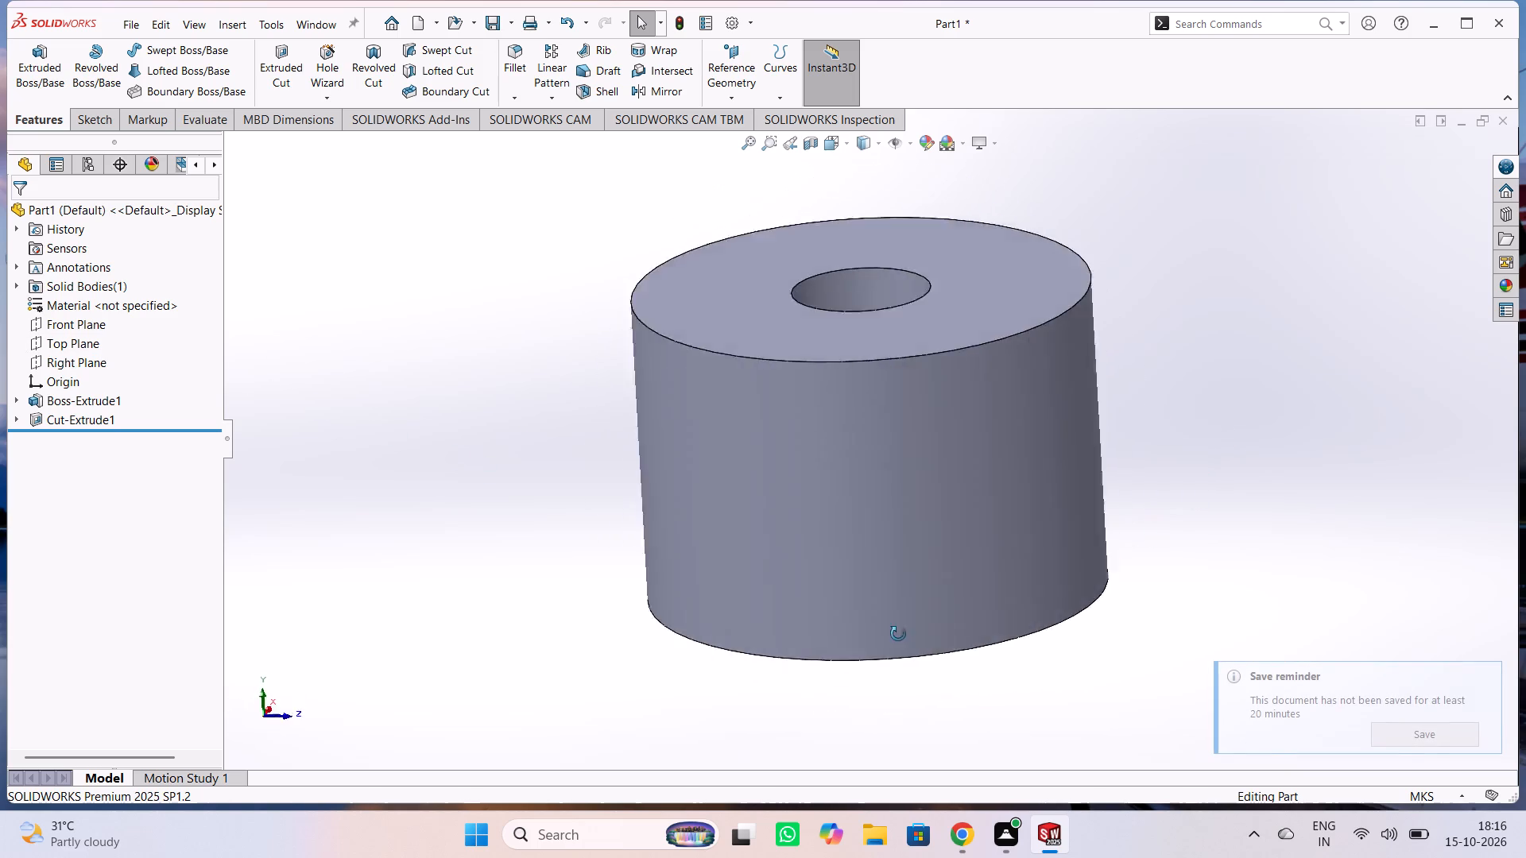
middle_drag(898, 634, 755, 495)
scroll(8, 510, up, 1)
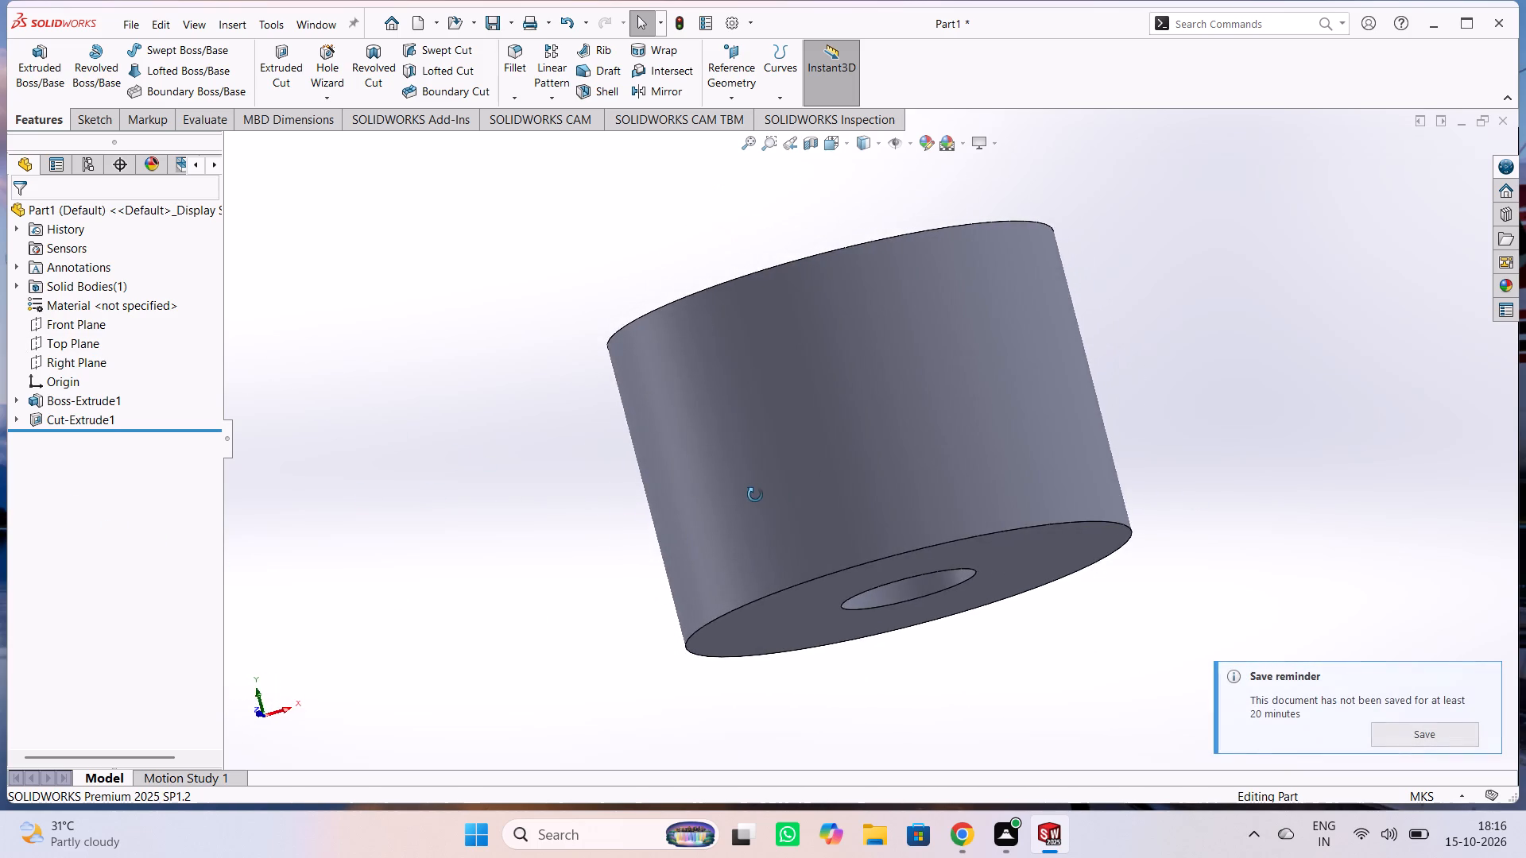
middle_drag(755, 495, 585, 531)
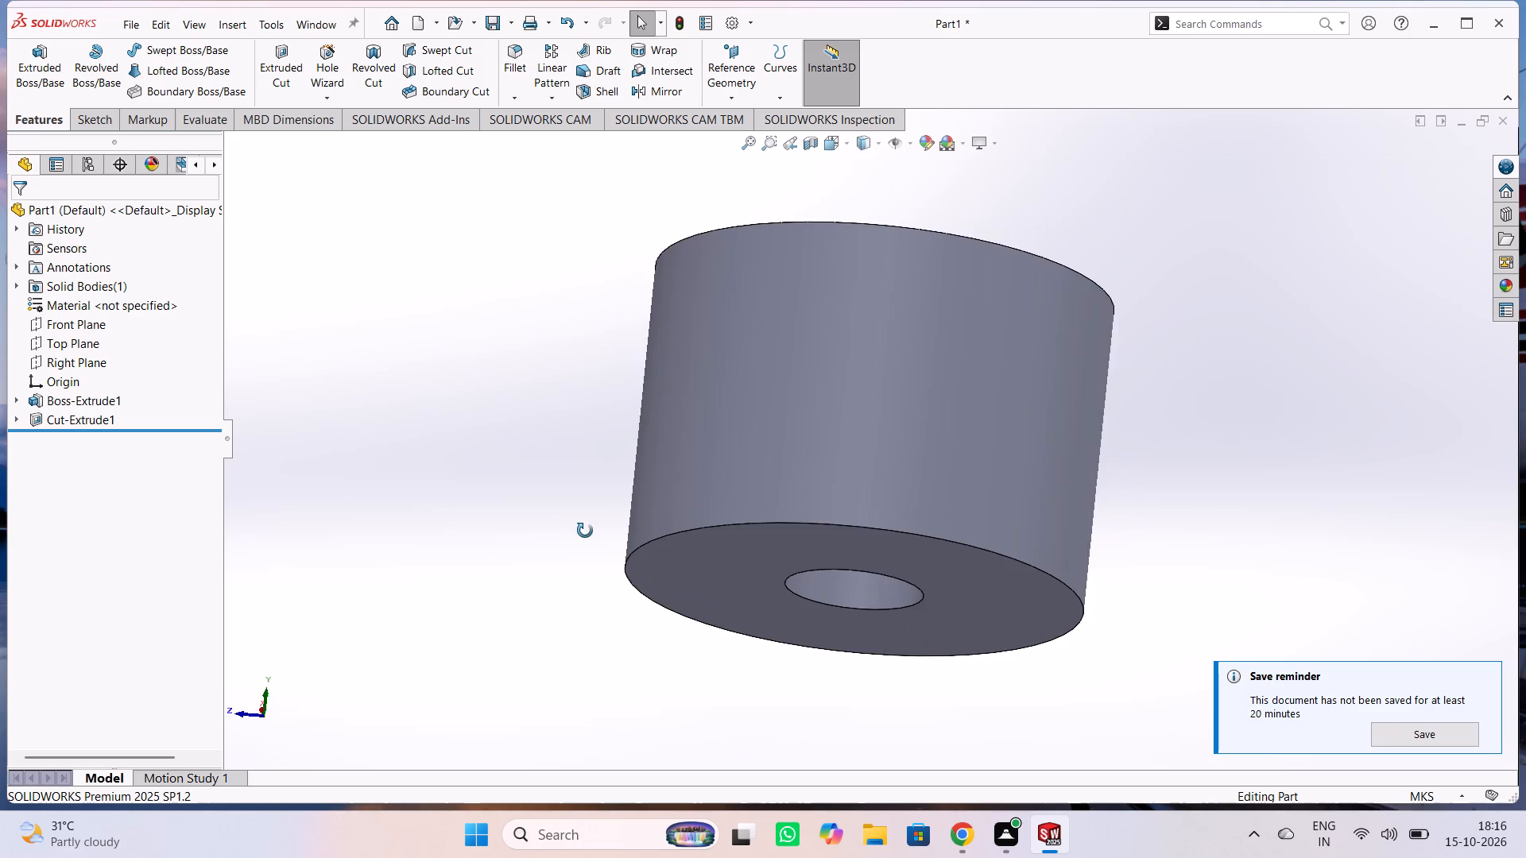
middle_drag(585, 531, 894, 541)
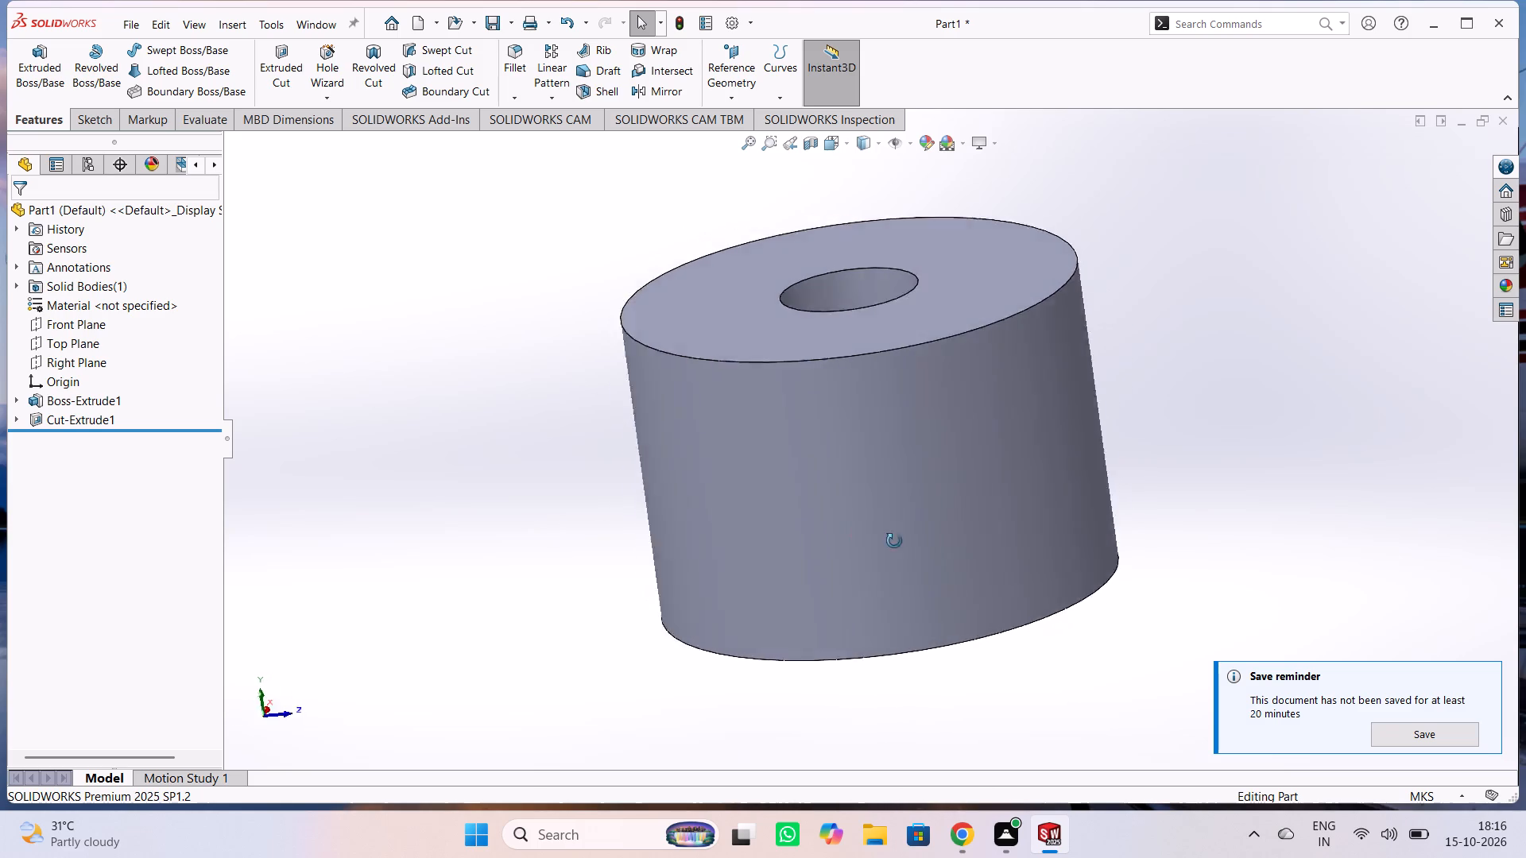
middle_drag(894, 541, 874, 561)
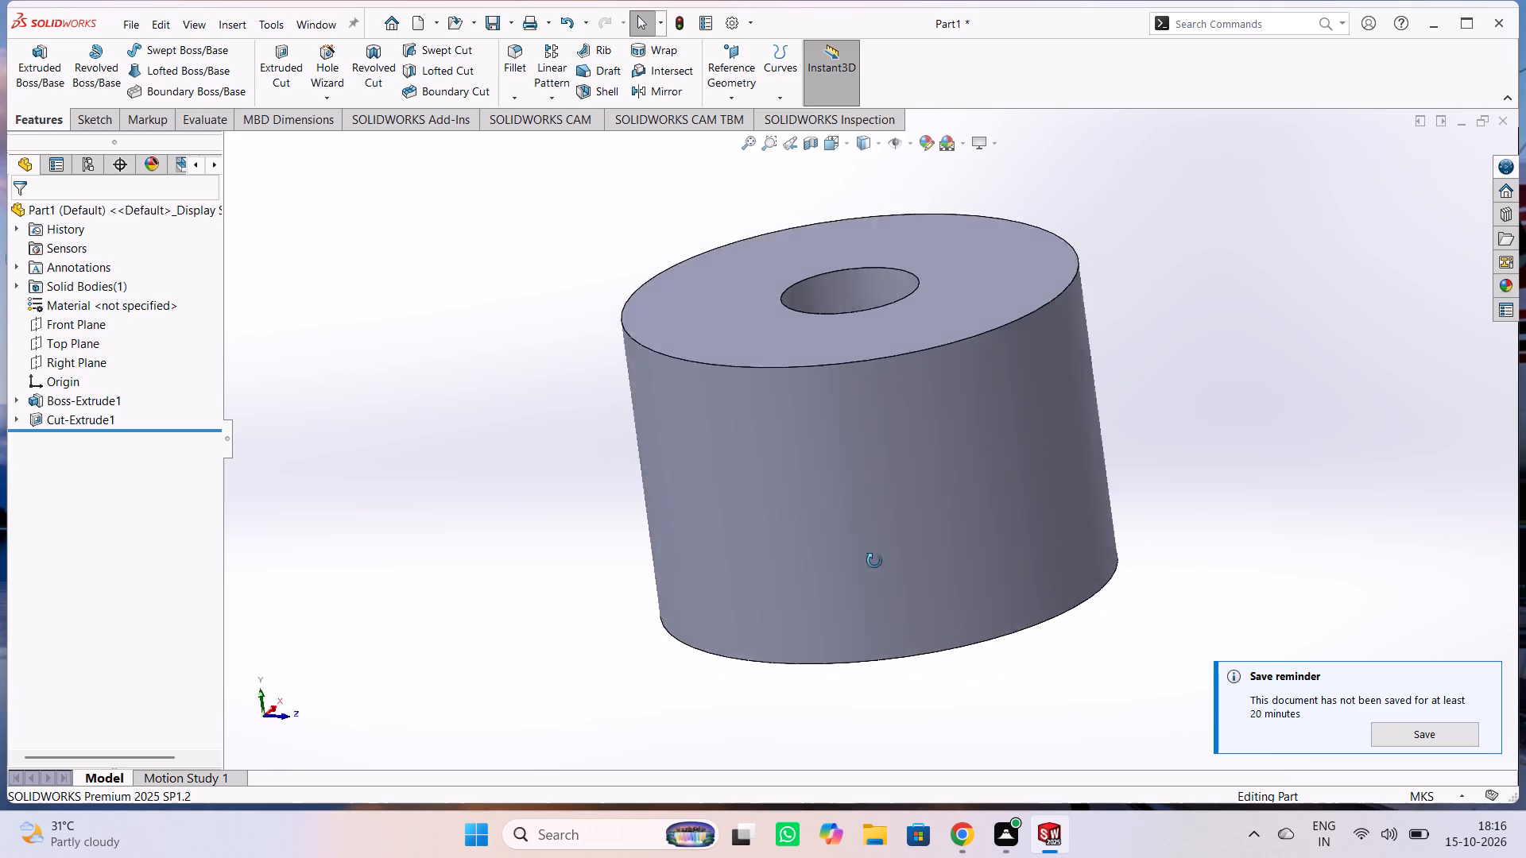
middle_drag(874, 561, 1099, 562)
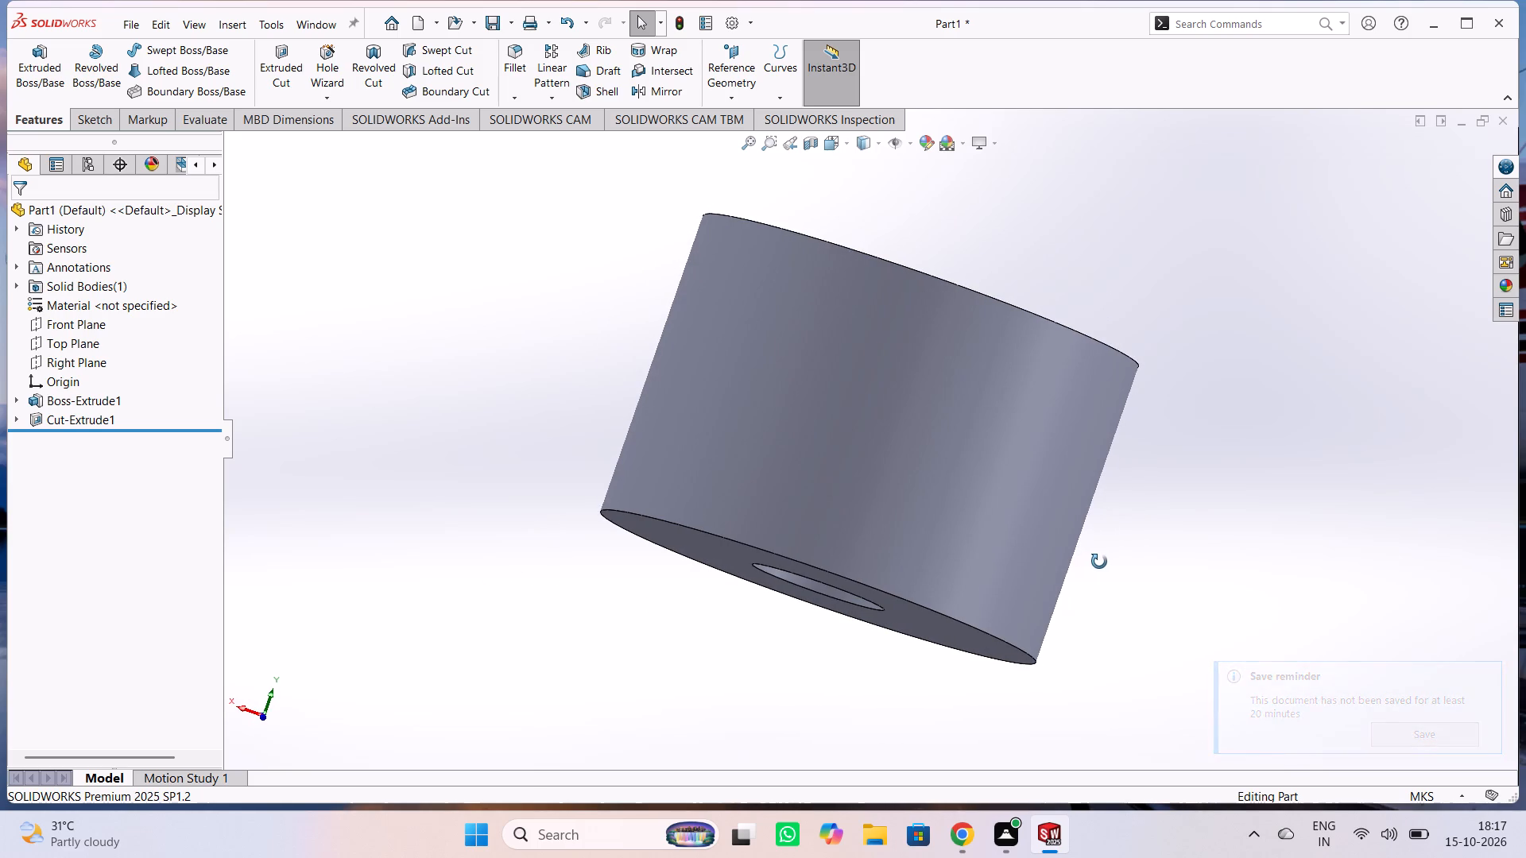
middle_drag(1099, 562, 889, 538)
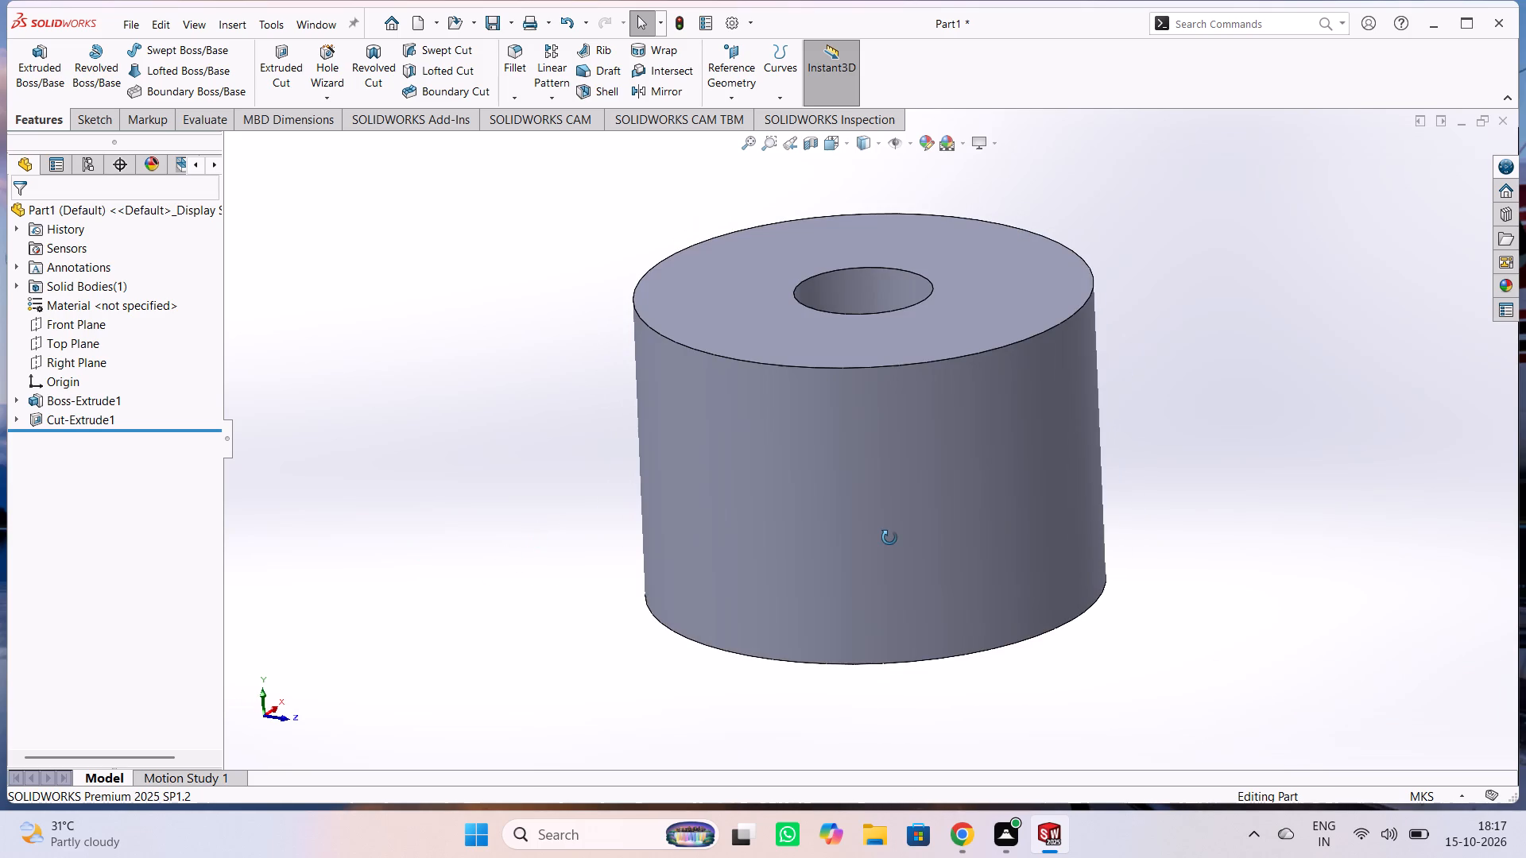
middle_drag(889, 538, 653, 559)
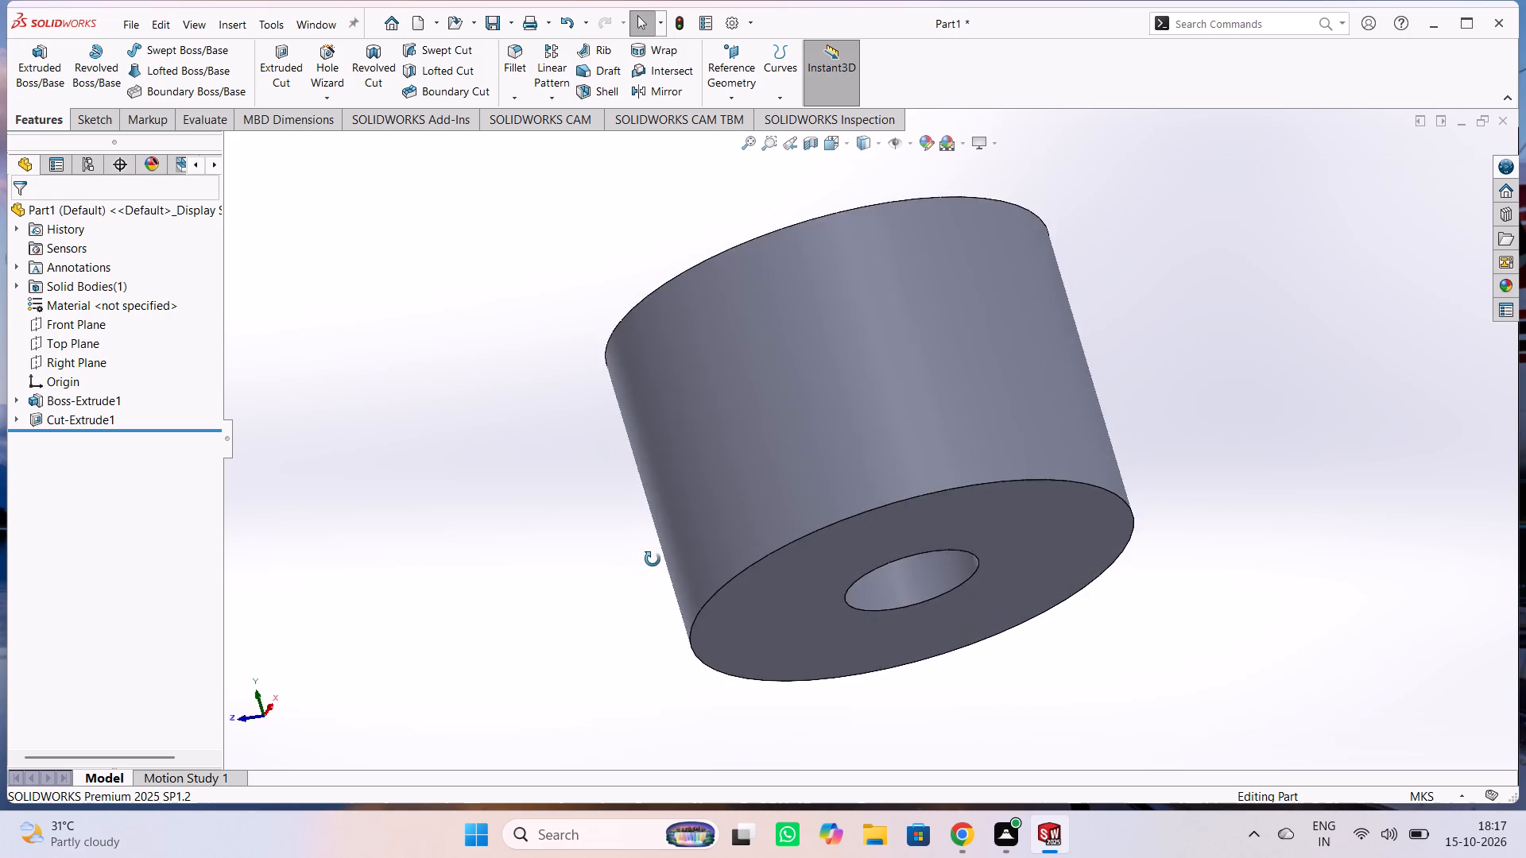
middle_drag(653, 559, 986, 559)
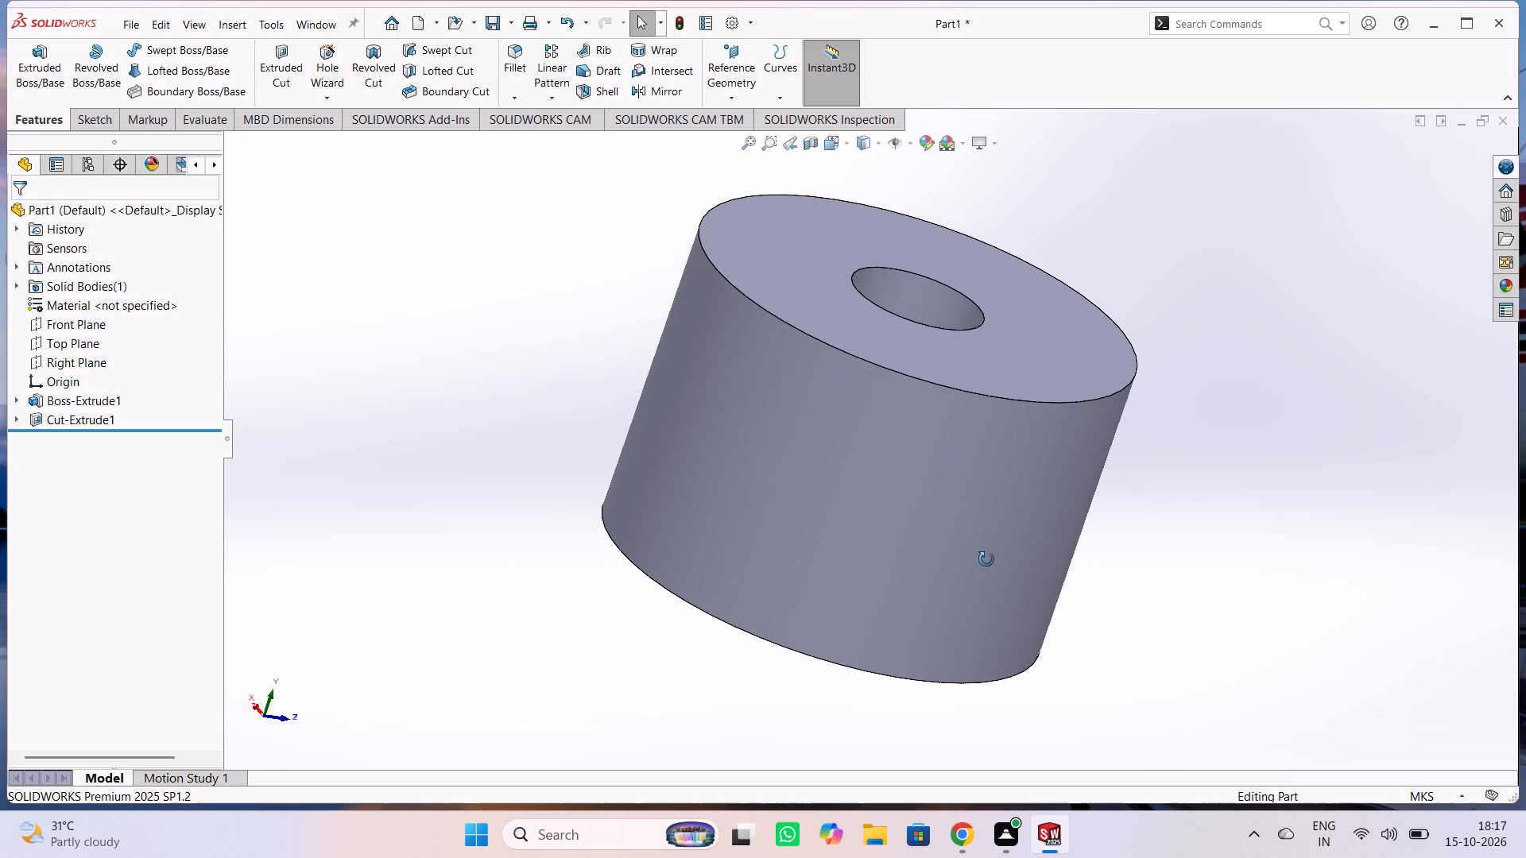
middle_drag(986, 559, 1234, 555)
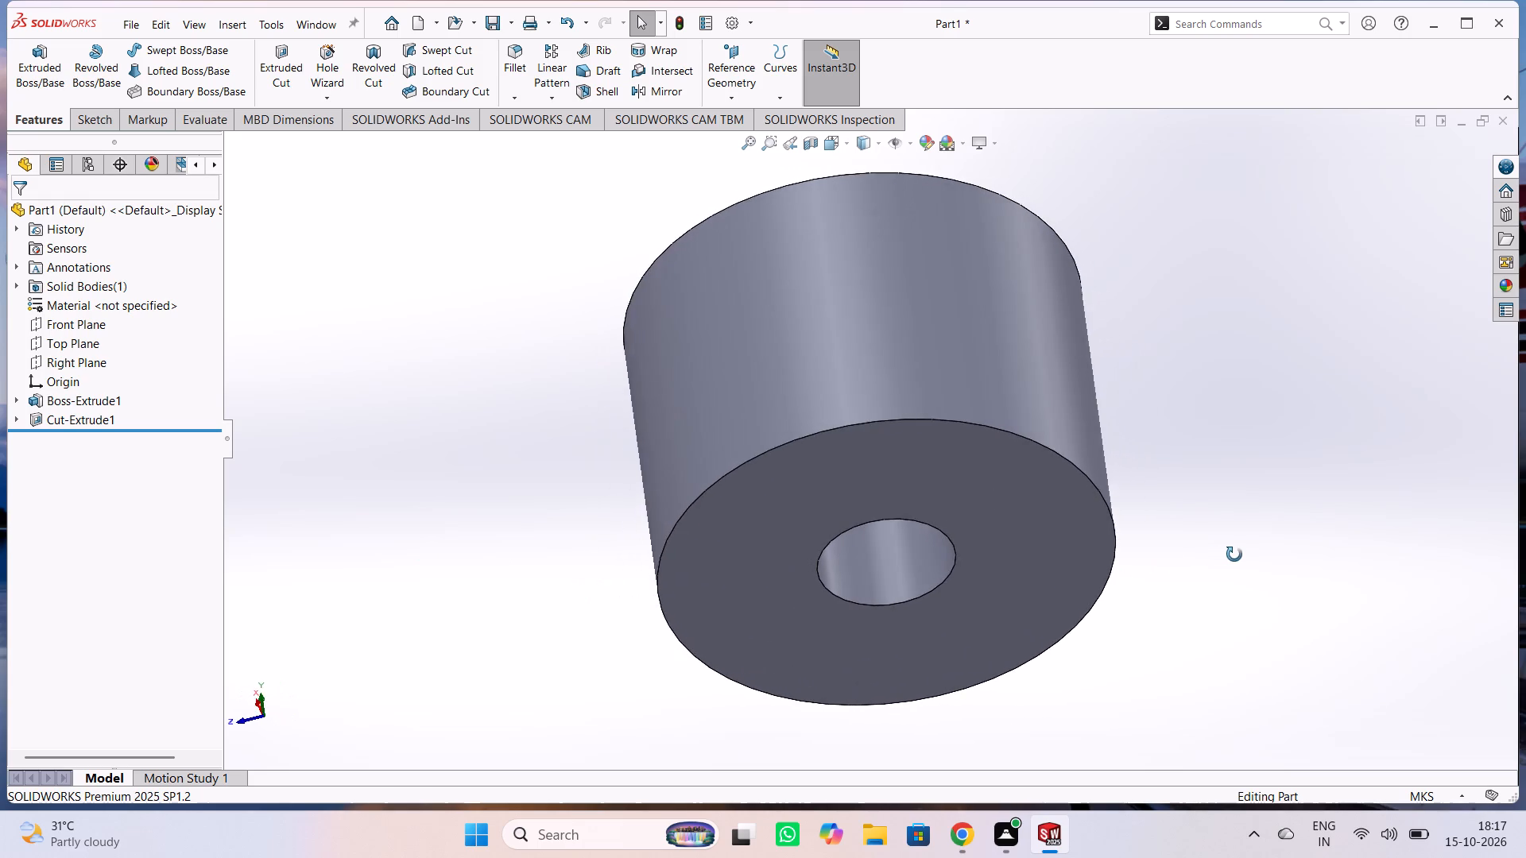
middle_drag(1234, 555, 859, 616)
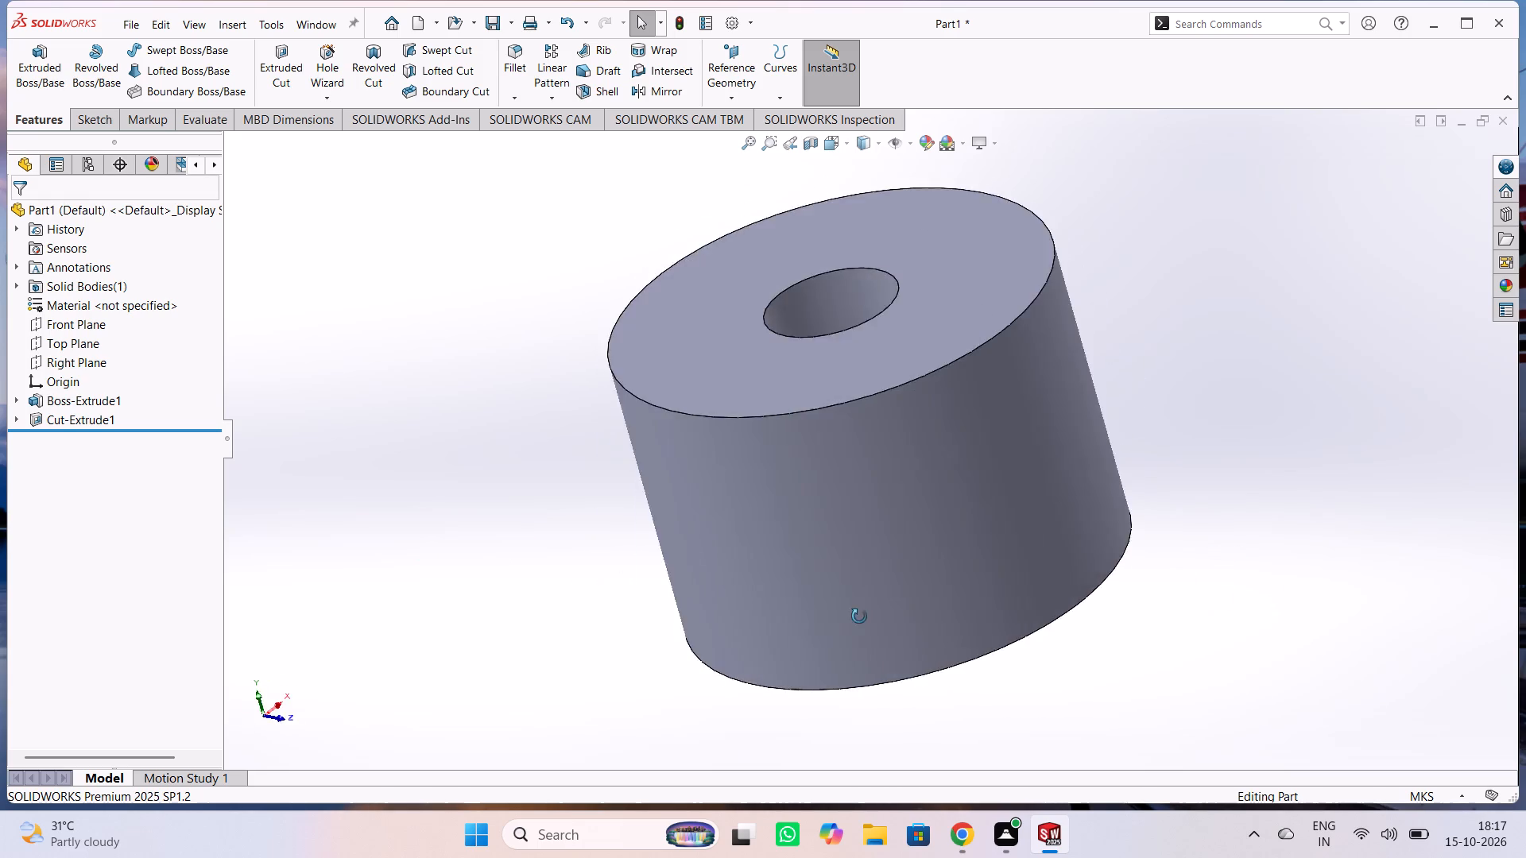
middle_drag(859, 616, 1089, 662)
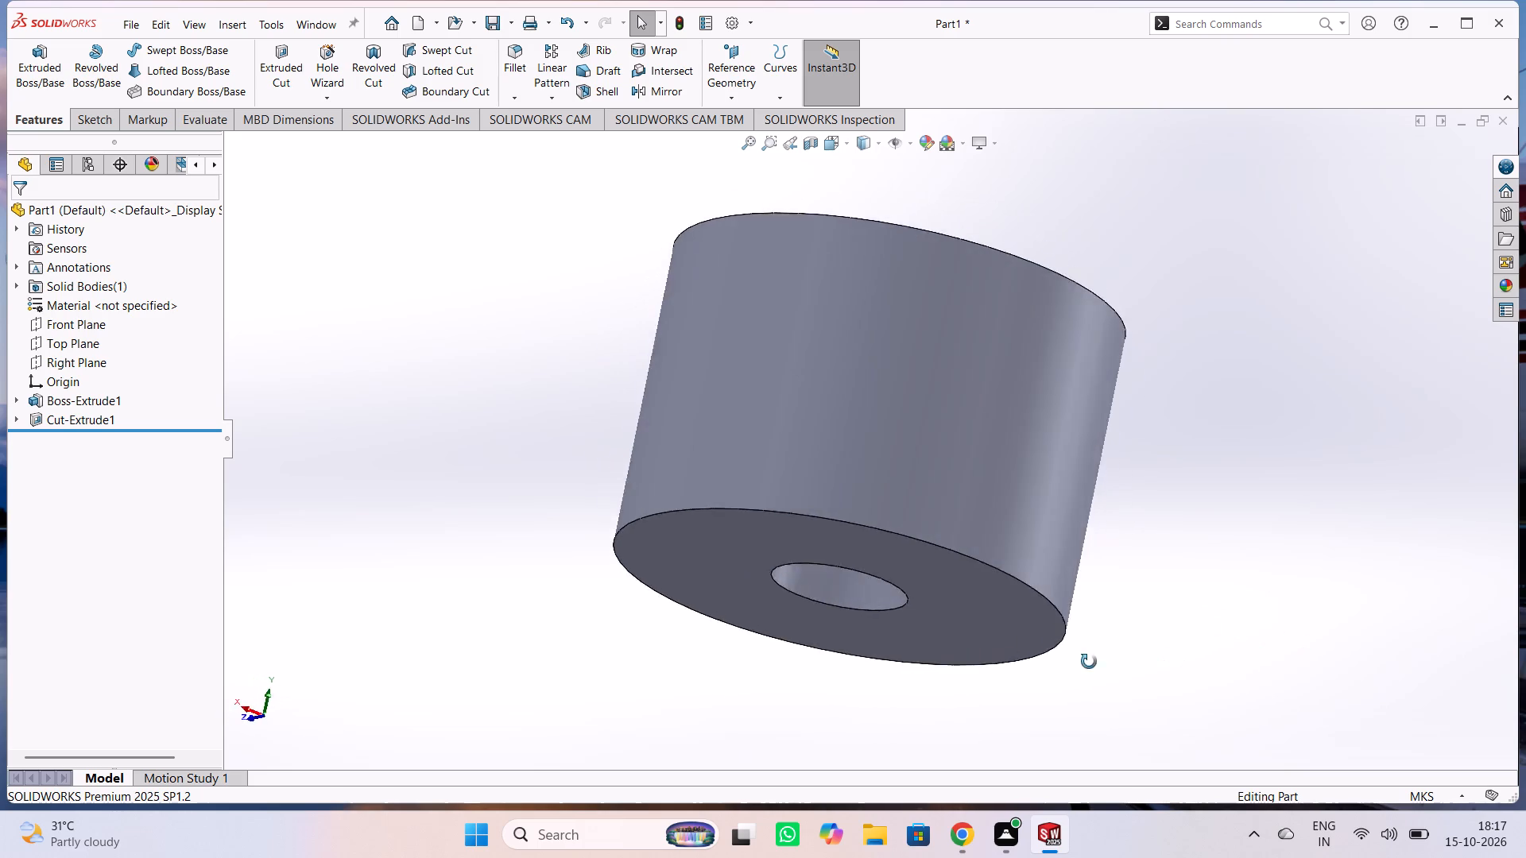
middle_drag(1089, 662, 875, 670)
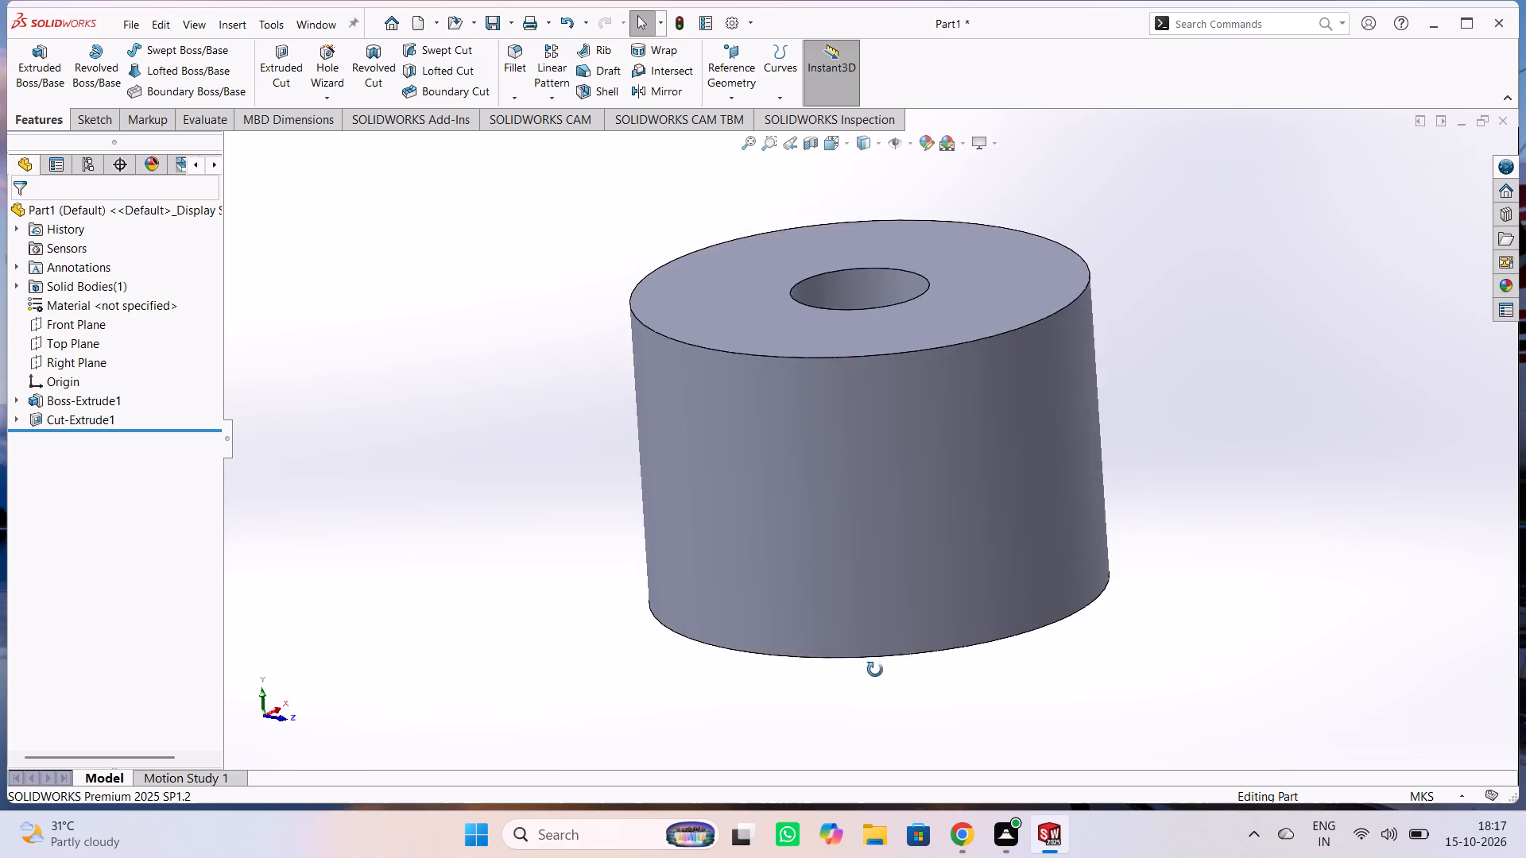
middle_drag(875, 670, 1043, 686)
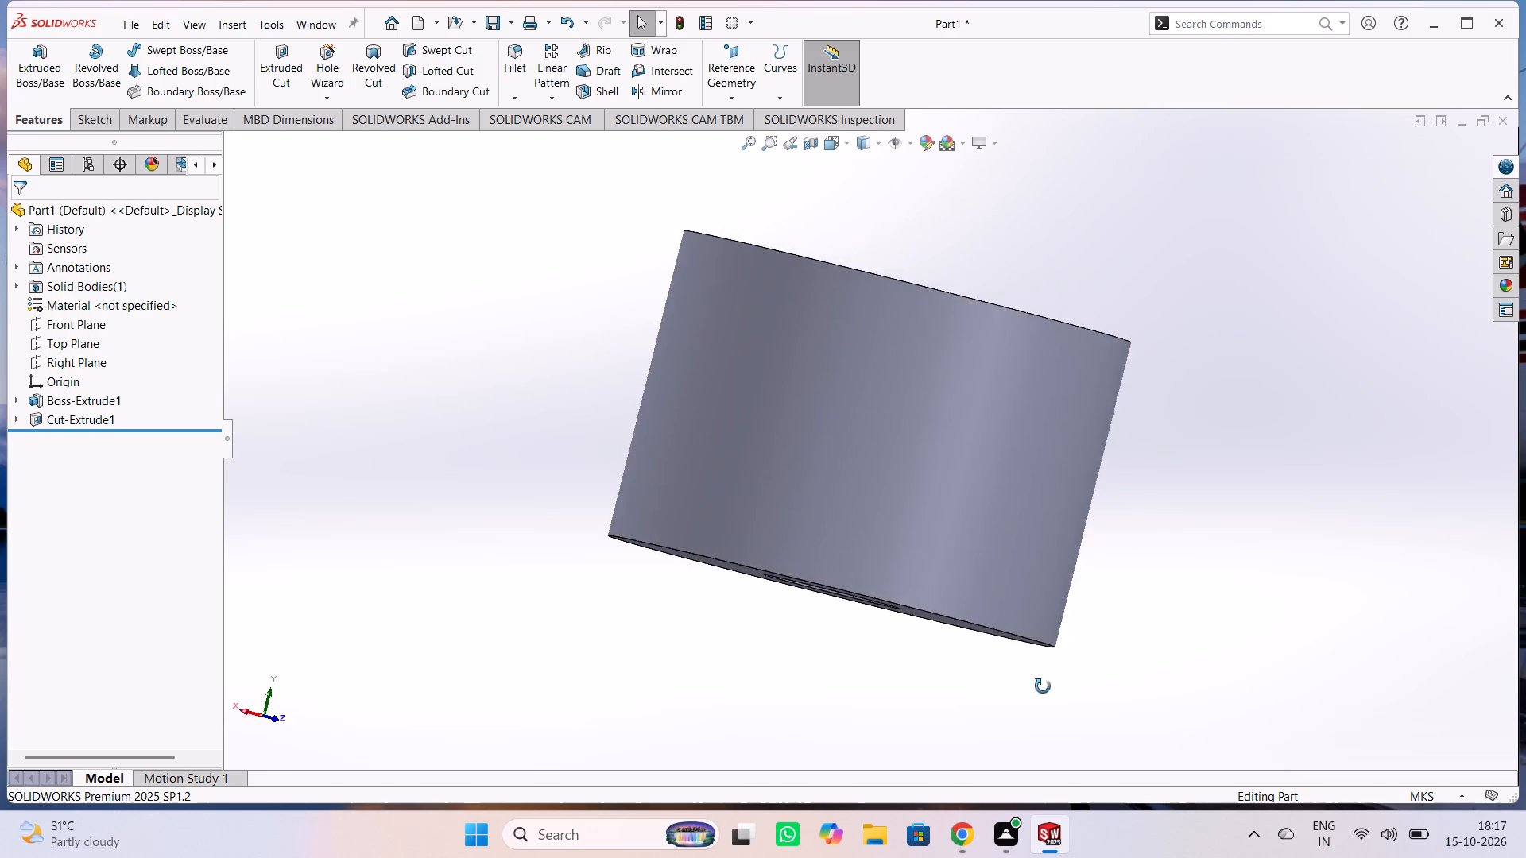
middle_drag(1043, 686, 1338, 657)
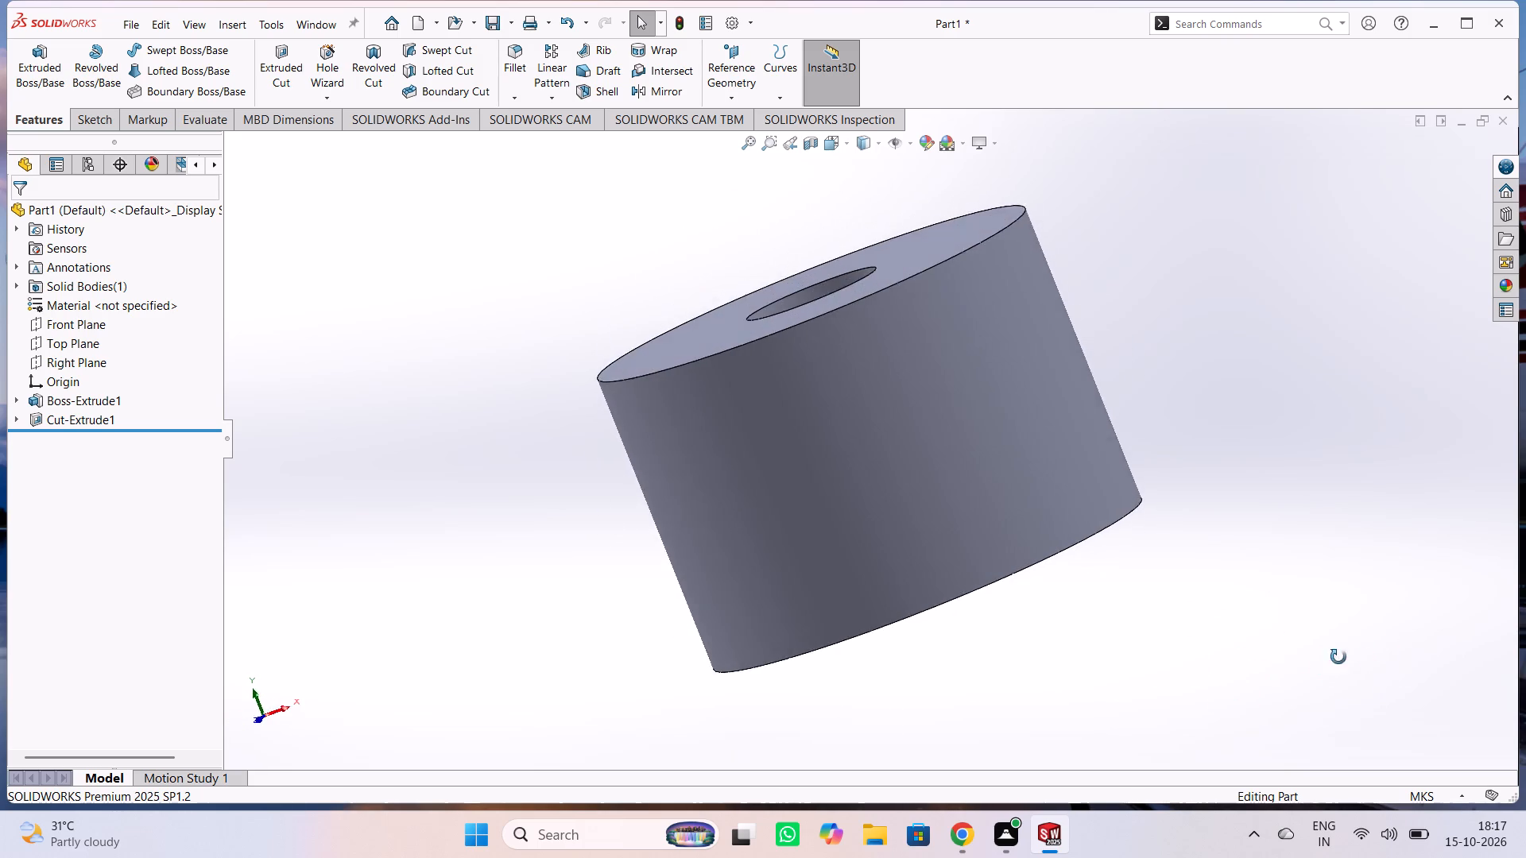
middle_drag(1338, 657, 1226, 702)
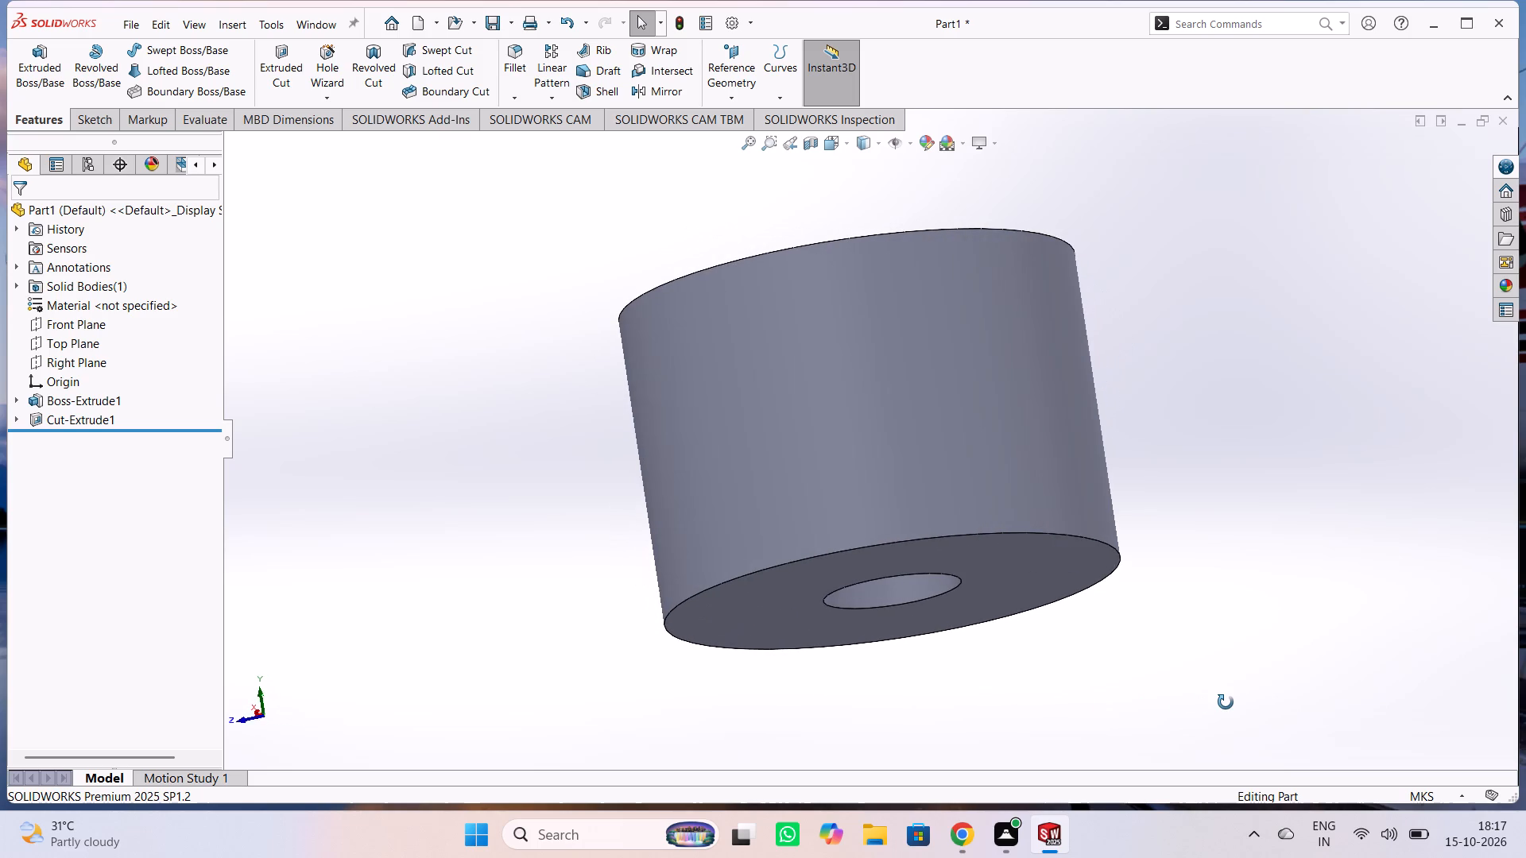
middle_drag(1226, 702, 1244, 714)
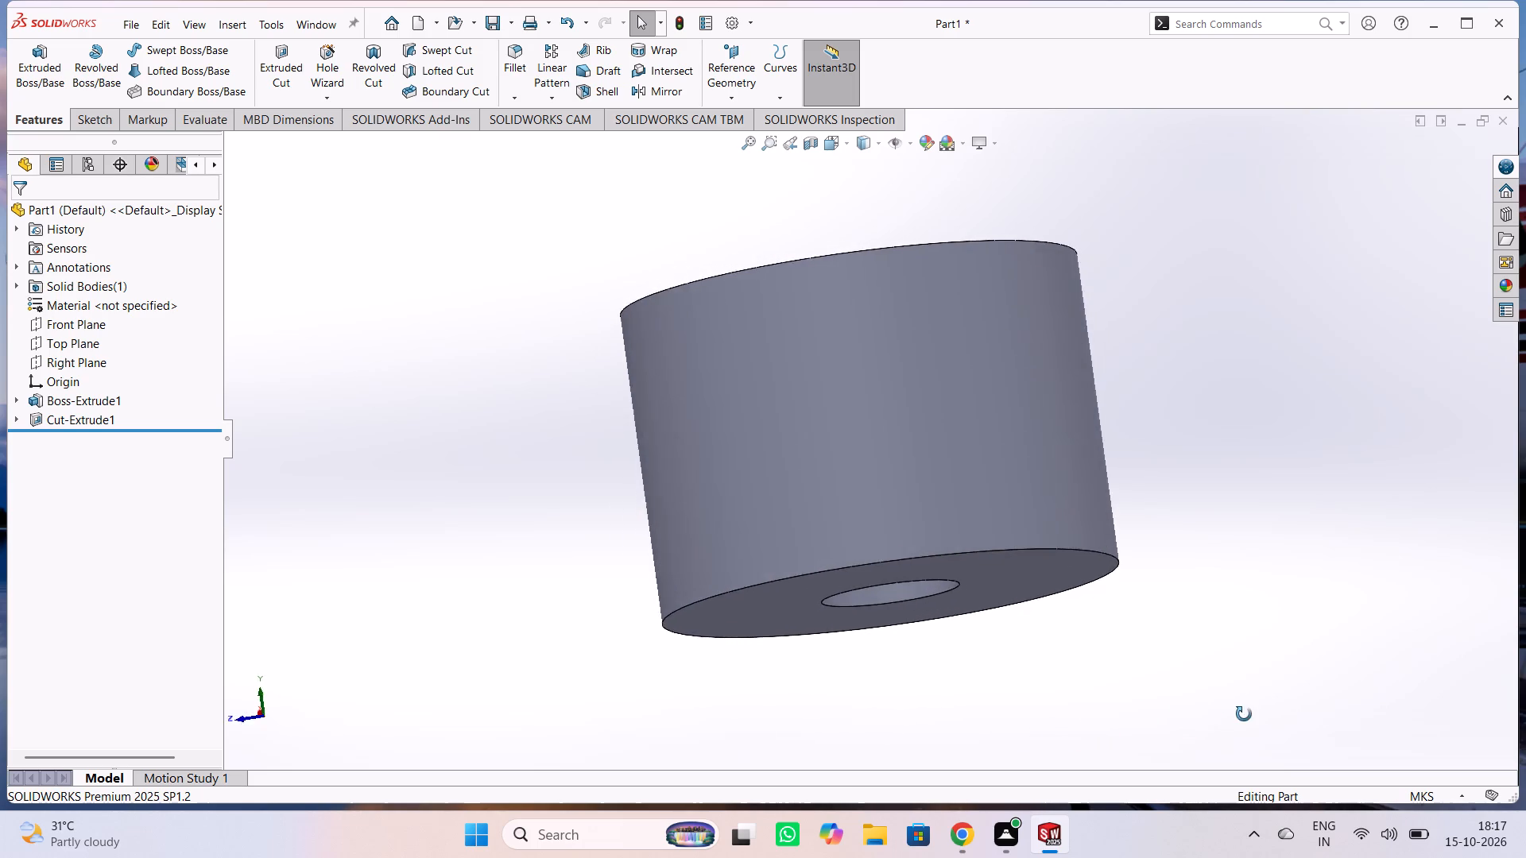
middle_drag(1244, 714, 890, 636)
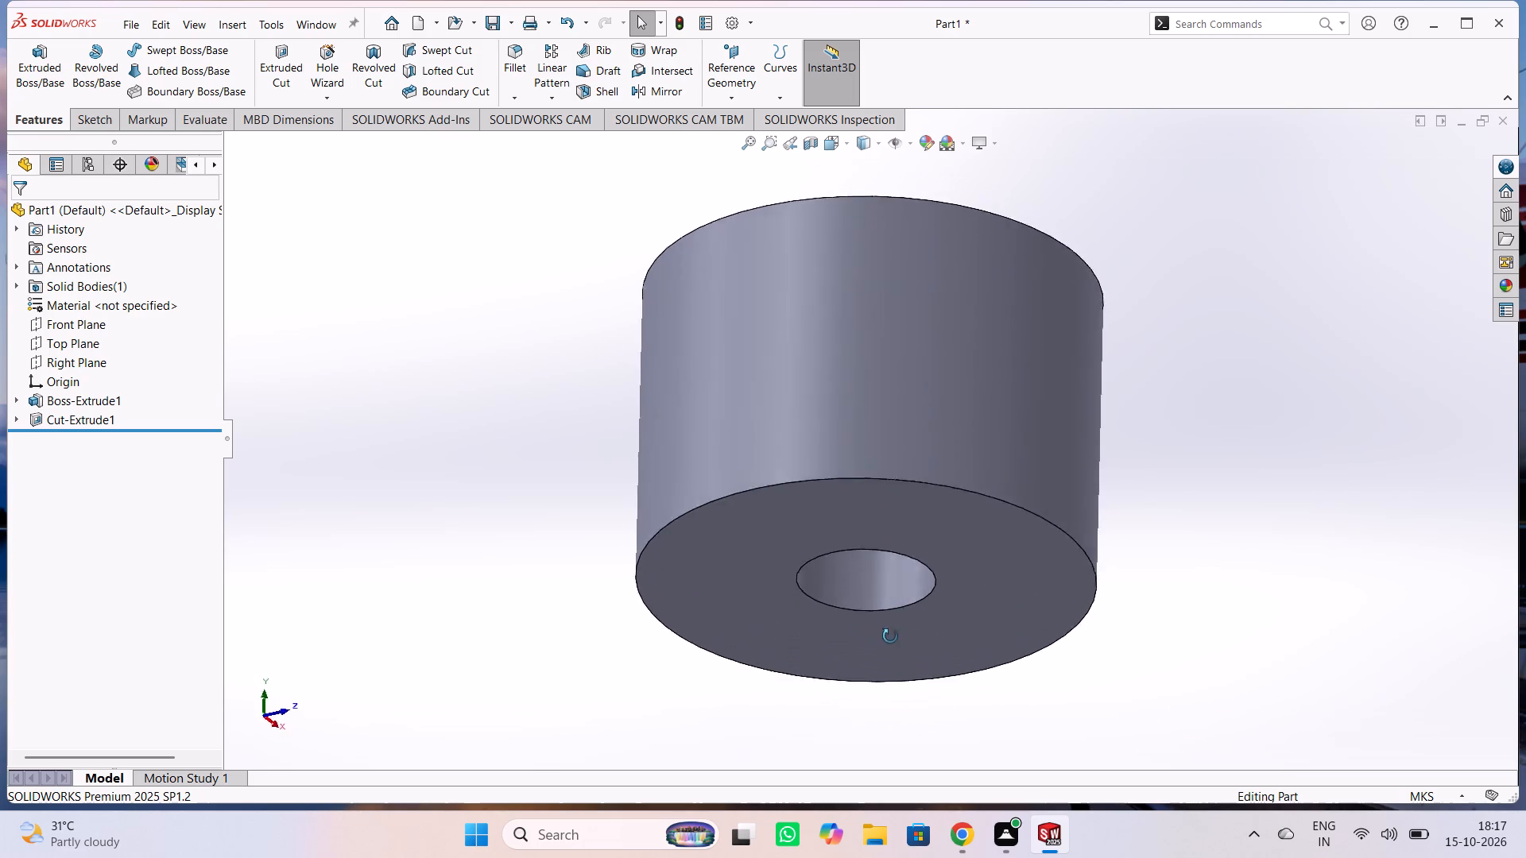
middle_drag(890, 636, 936, 584)
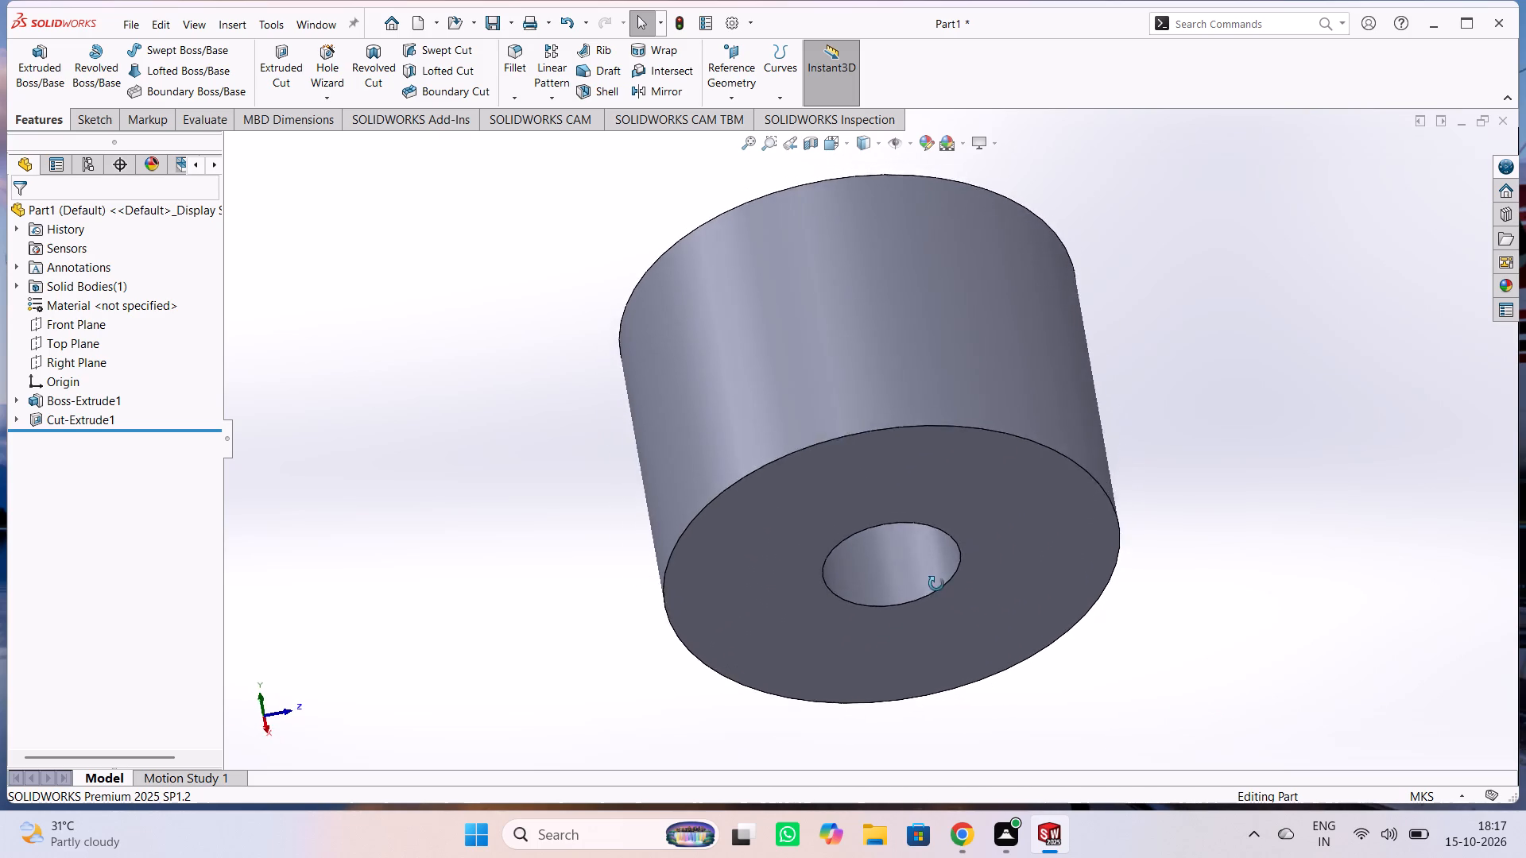
middle_drag(936, 584, 549, 639)
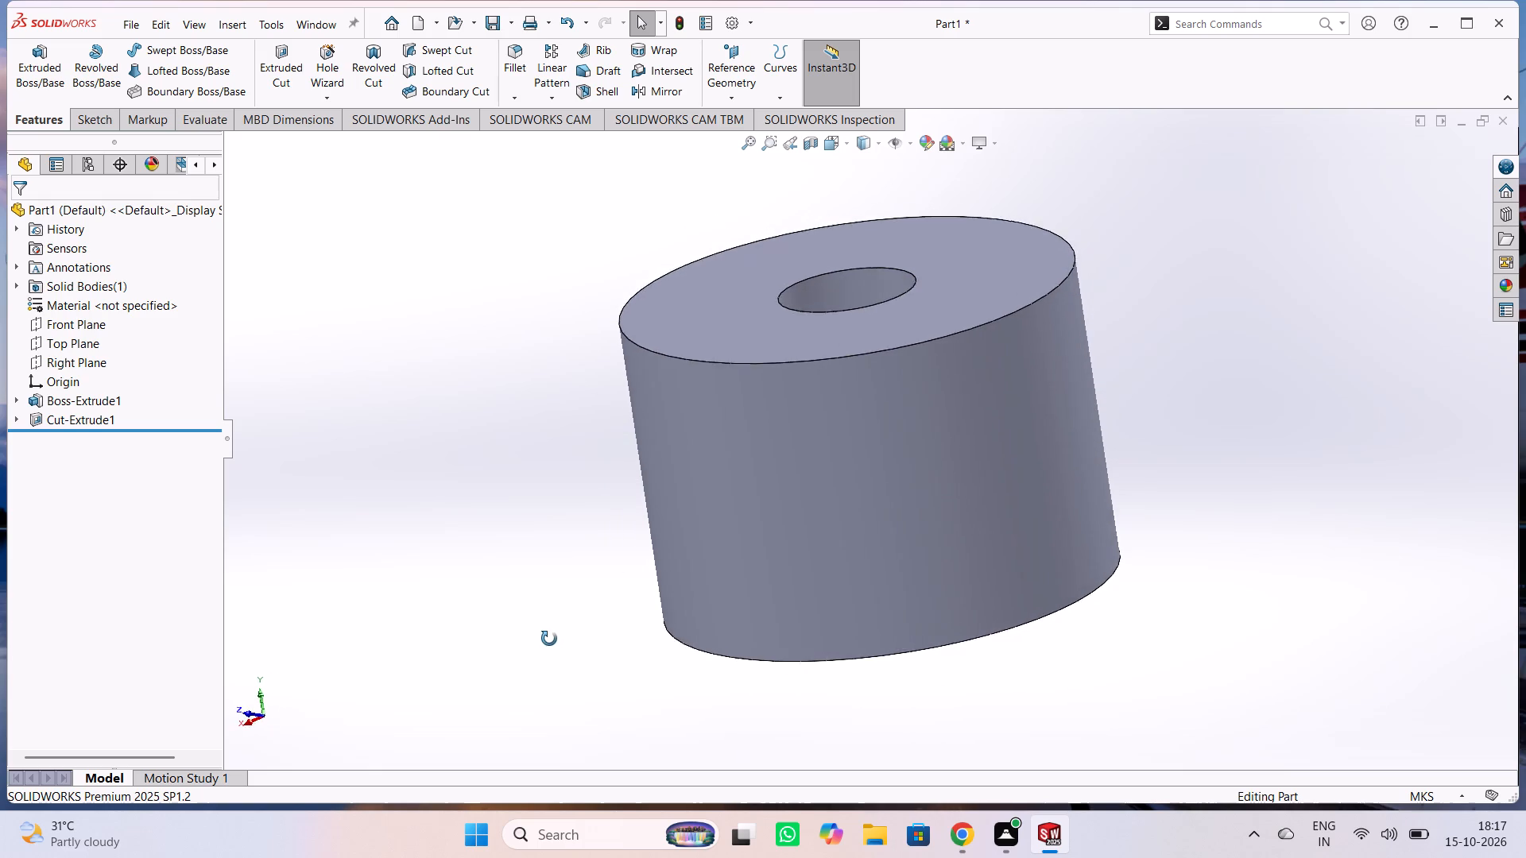
middle_drag(549, 639, 548, 625)
Start a new sketch on the Top Plane.
click(99, 336)
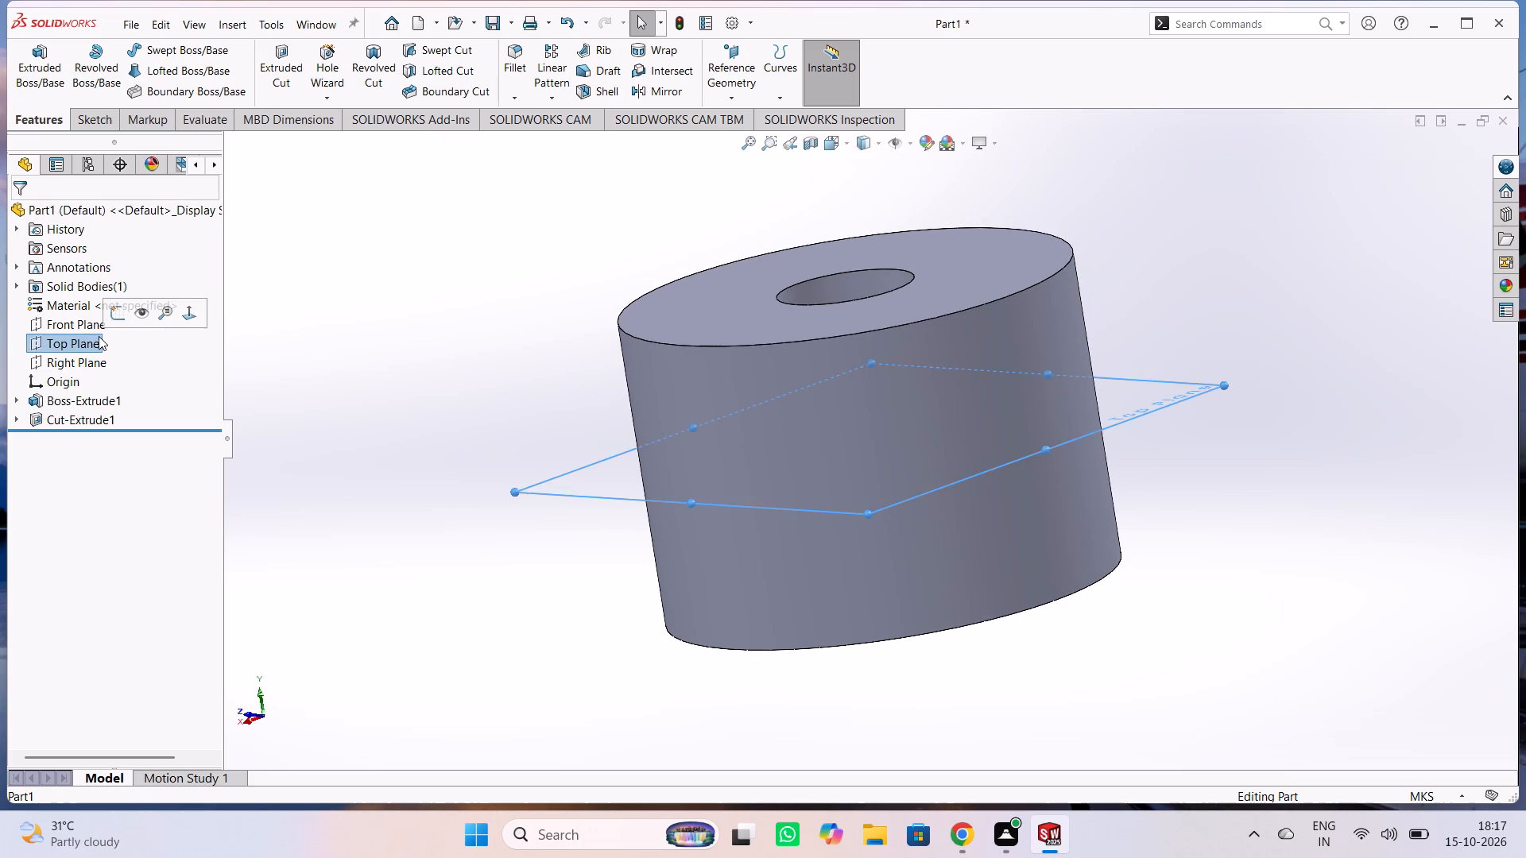
click(112, 317)
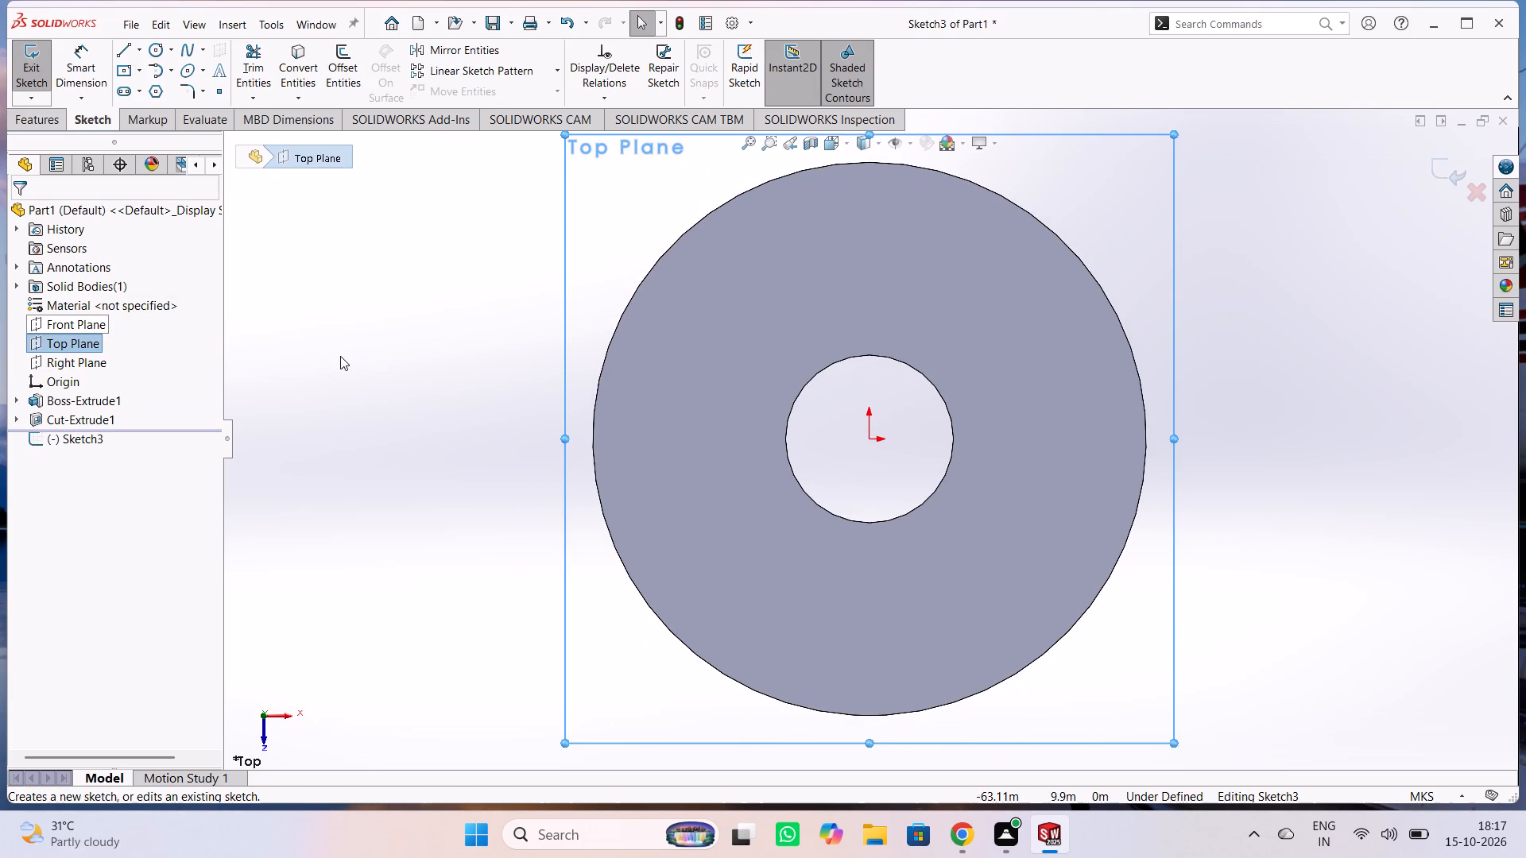
click(340, 356)
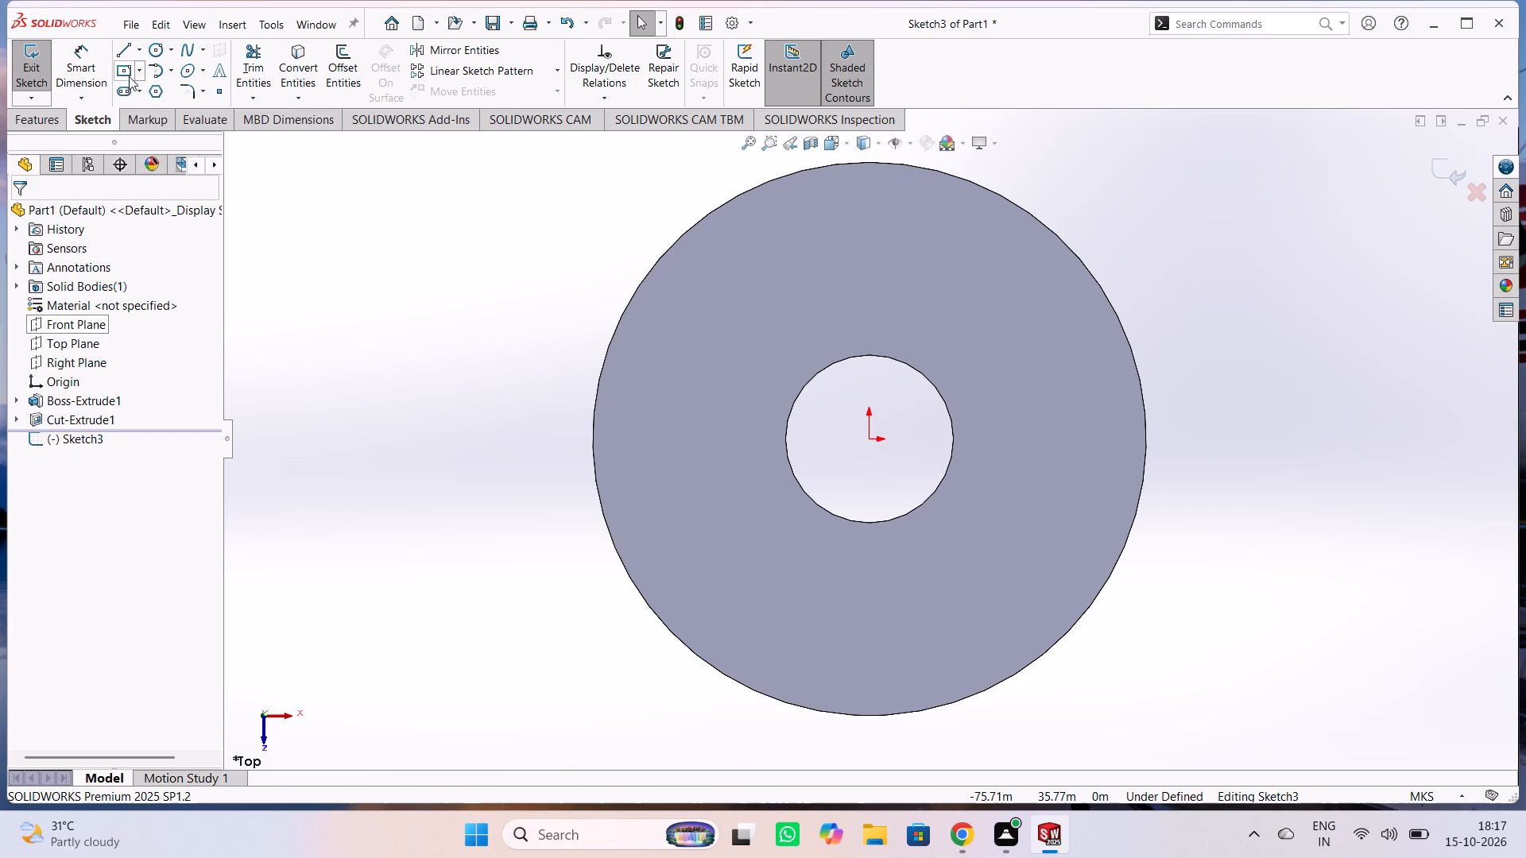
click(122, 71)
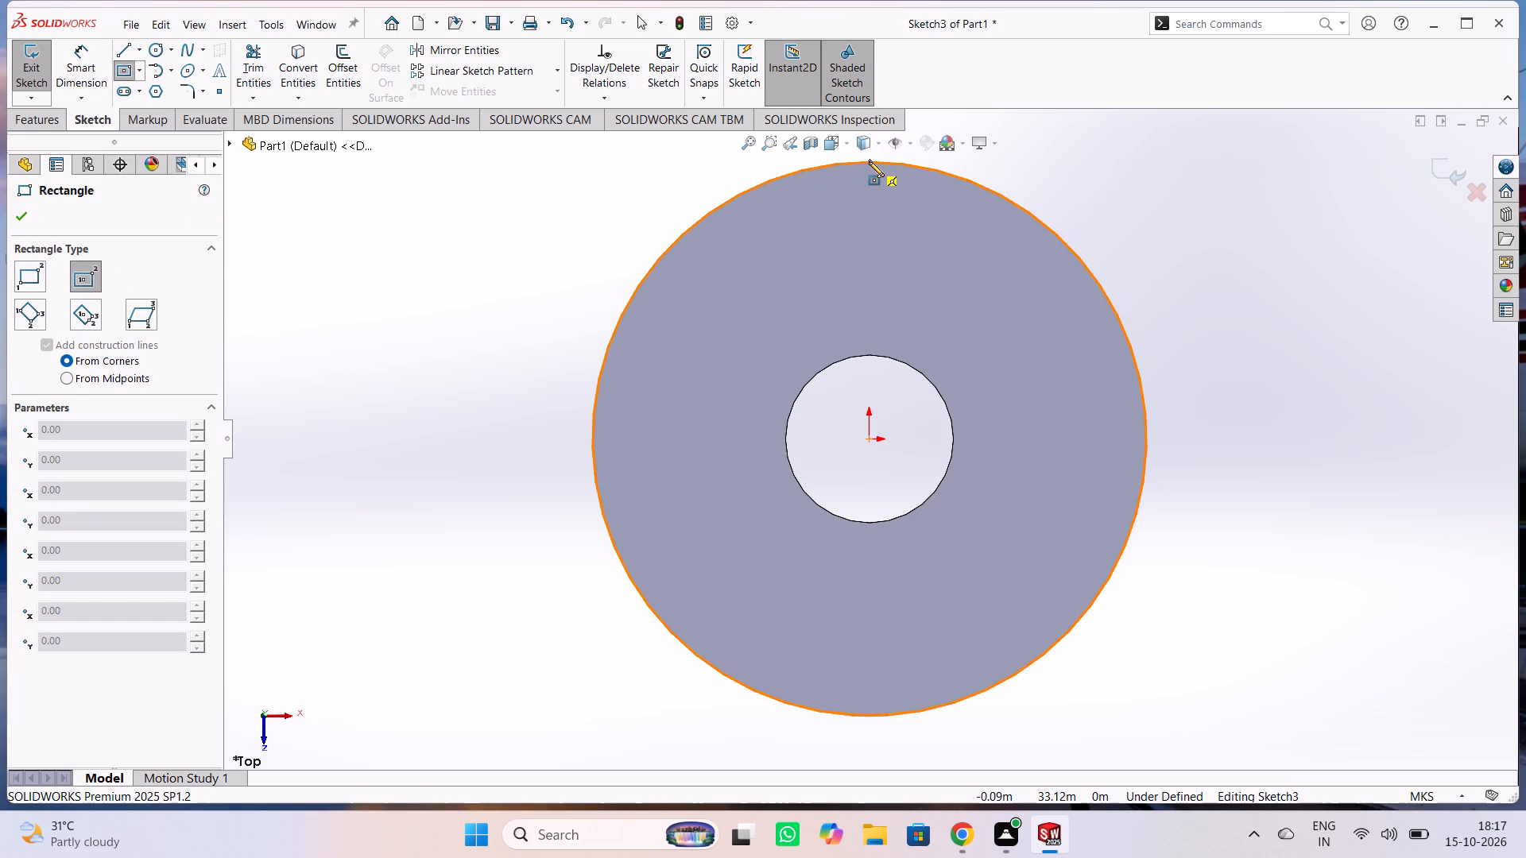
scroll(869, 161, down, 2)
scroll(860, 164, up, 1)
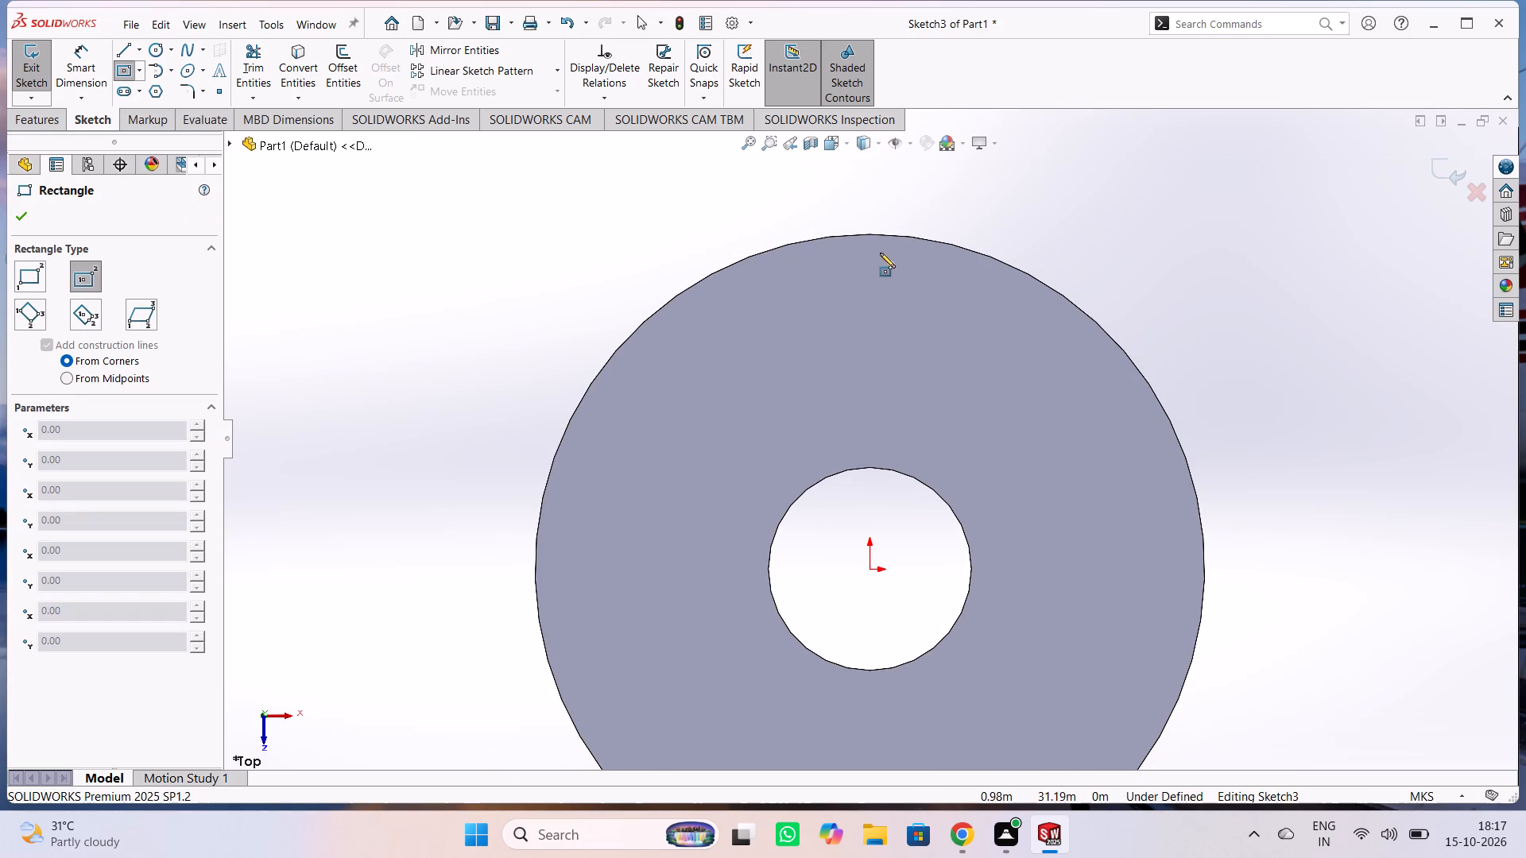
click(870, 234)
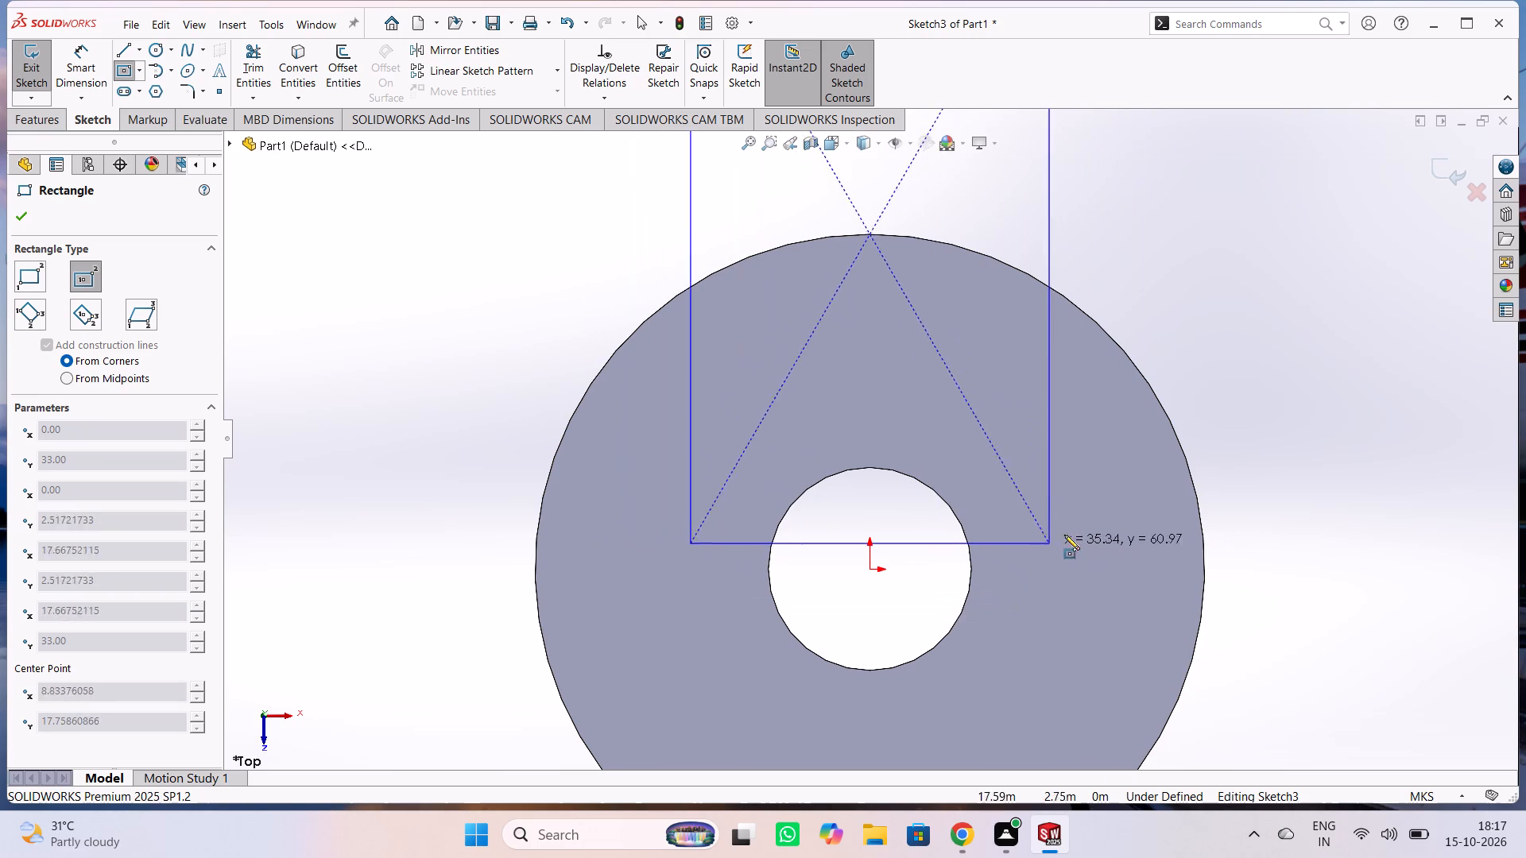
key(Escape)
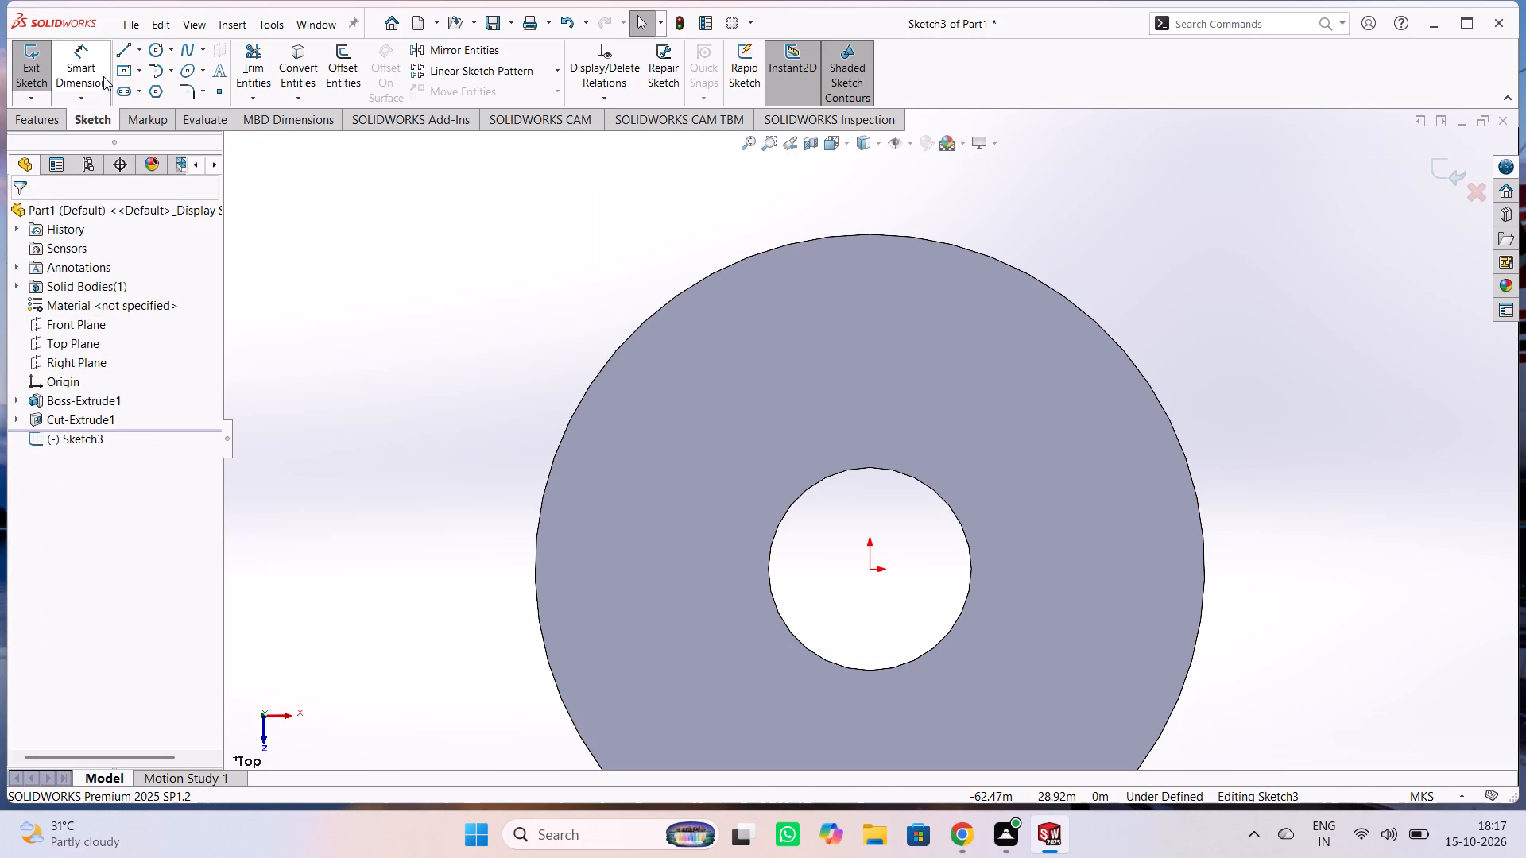
Sketch a corner rectangle about 66.9 m wide and 66 m high, starting at the cylinder outline's uppermost point and extending past its right side.
click(137, 68)
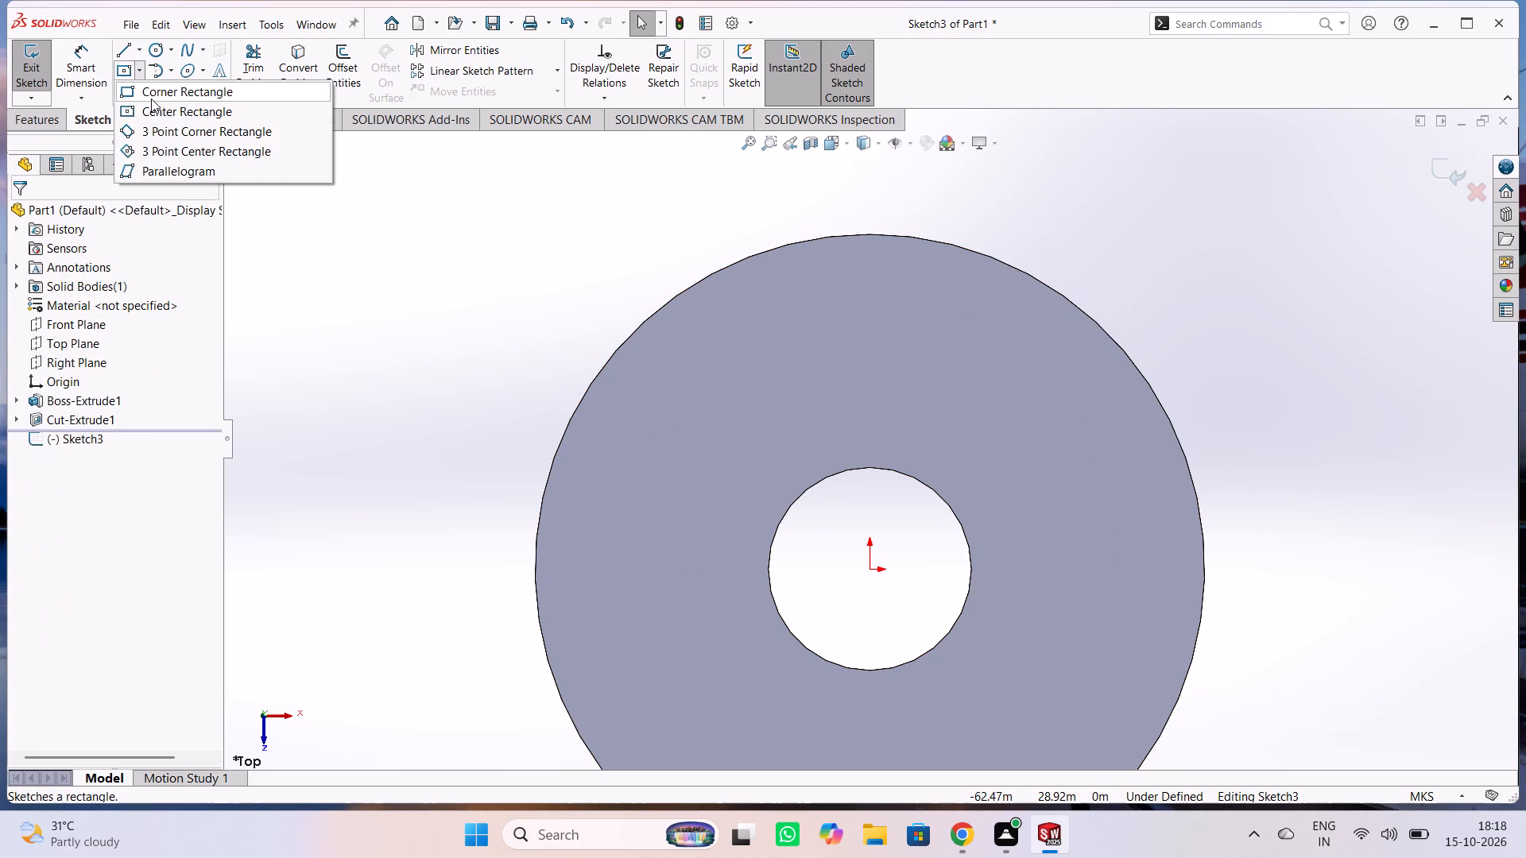
click(153, 96)
scroll(948, 223, down, 1)
scroll(949, 225, up, 2)
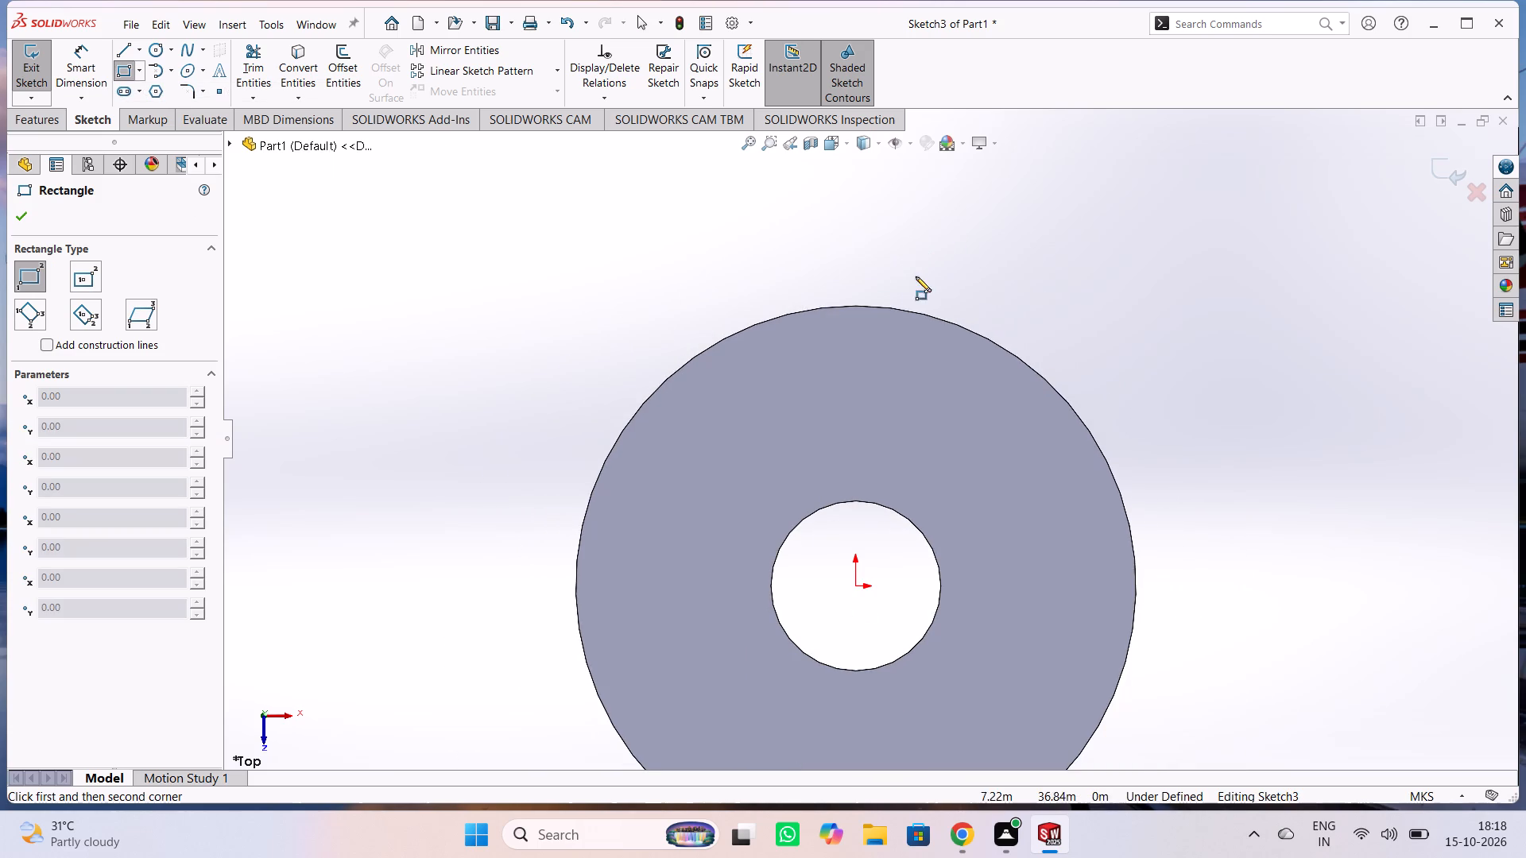
click(853, 307)
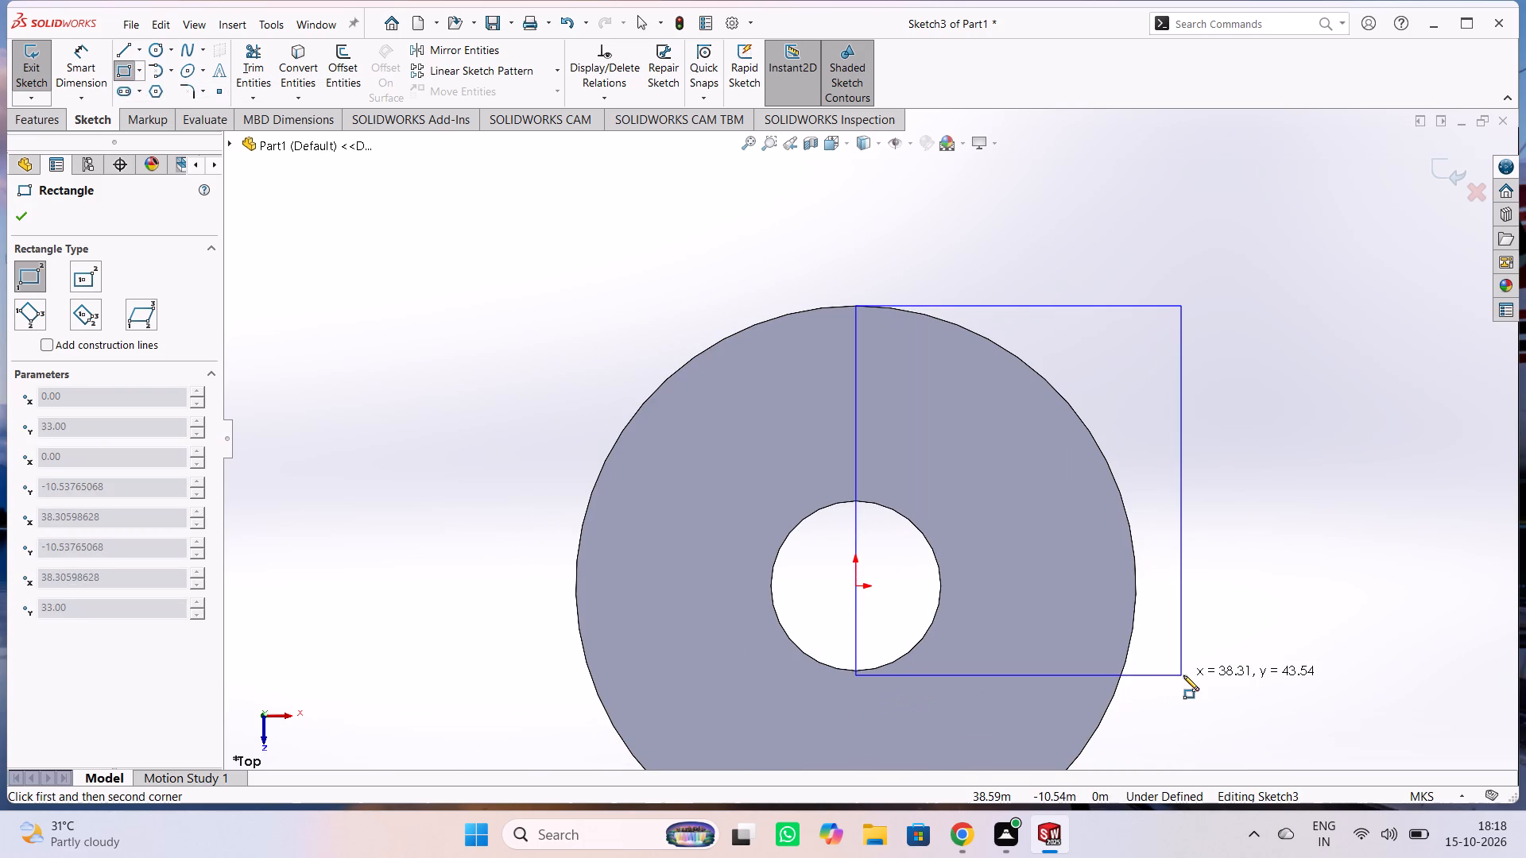
middle_drag(1183, 675, 1145, 512)
middle_drag(1145, 512, 1227, 605)
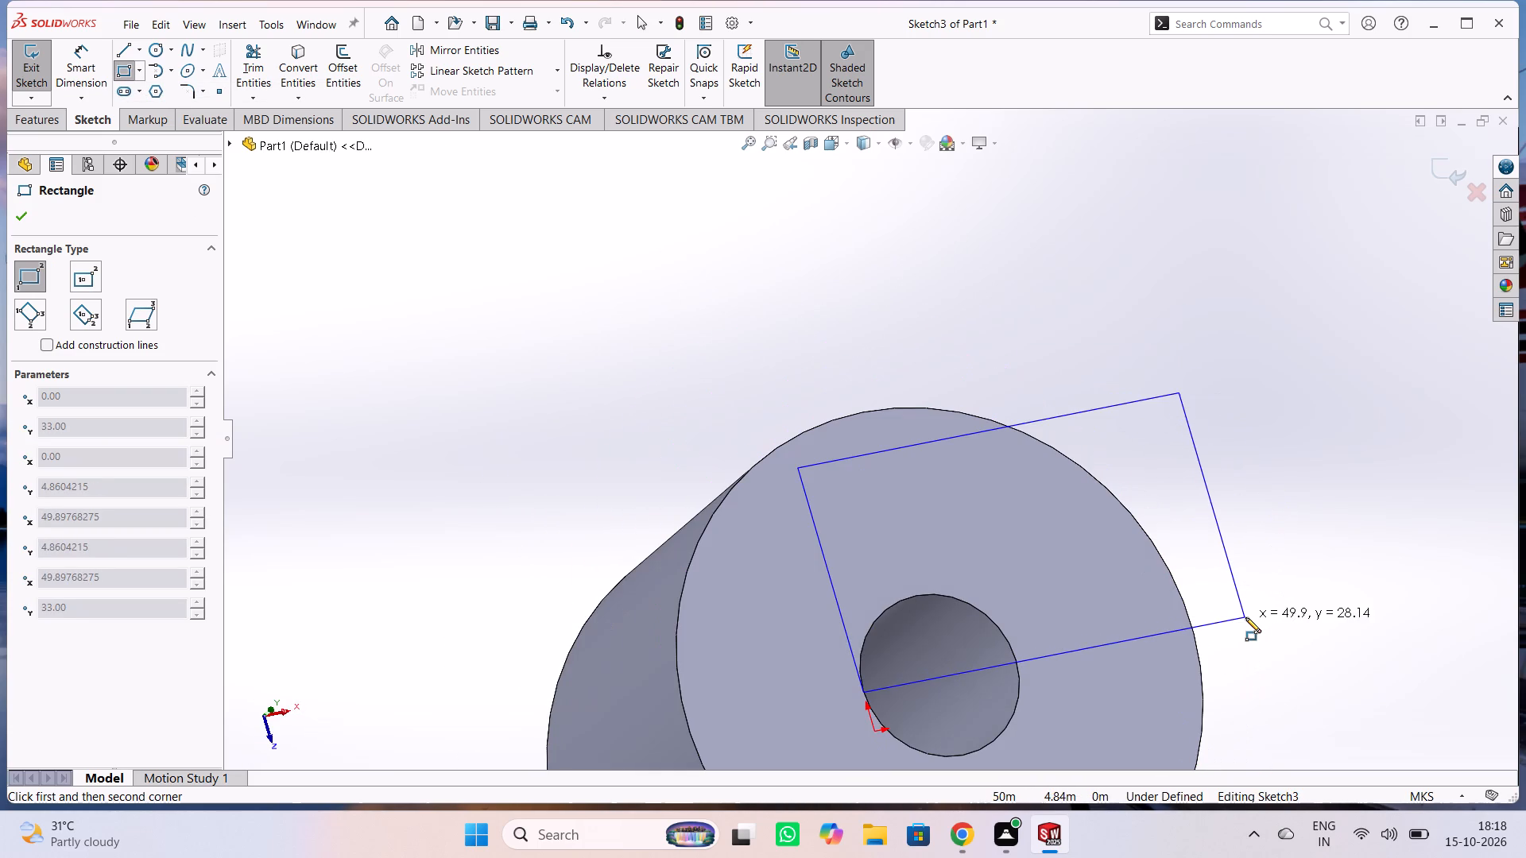
key(ctrl+8)
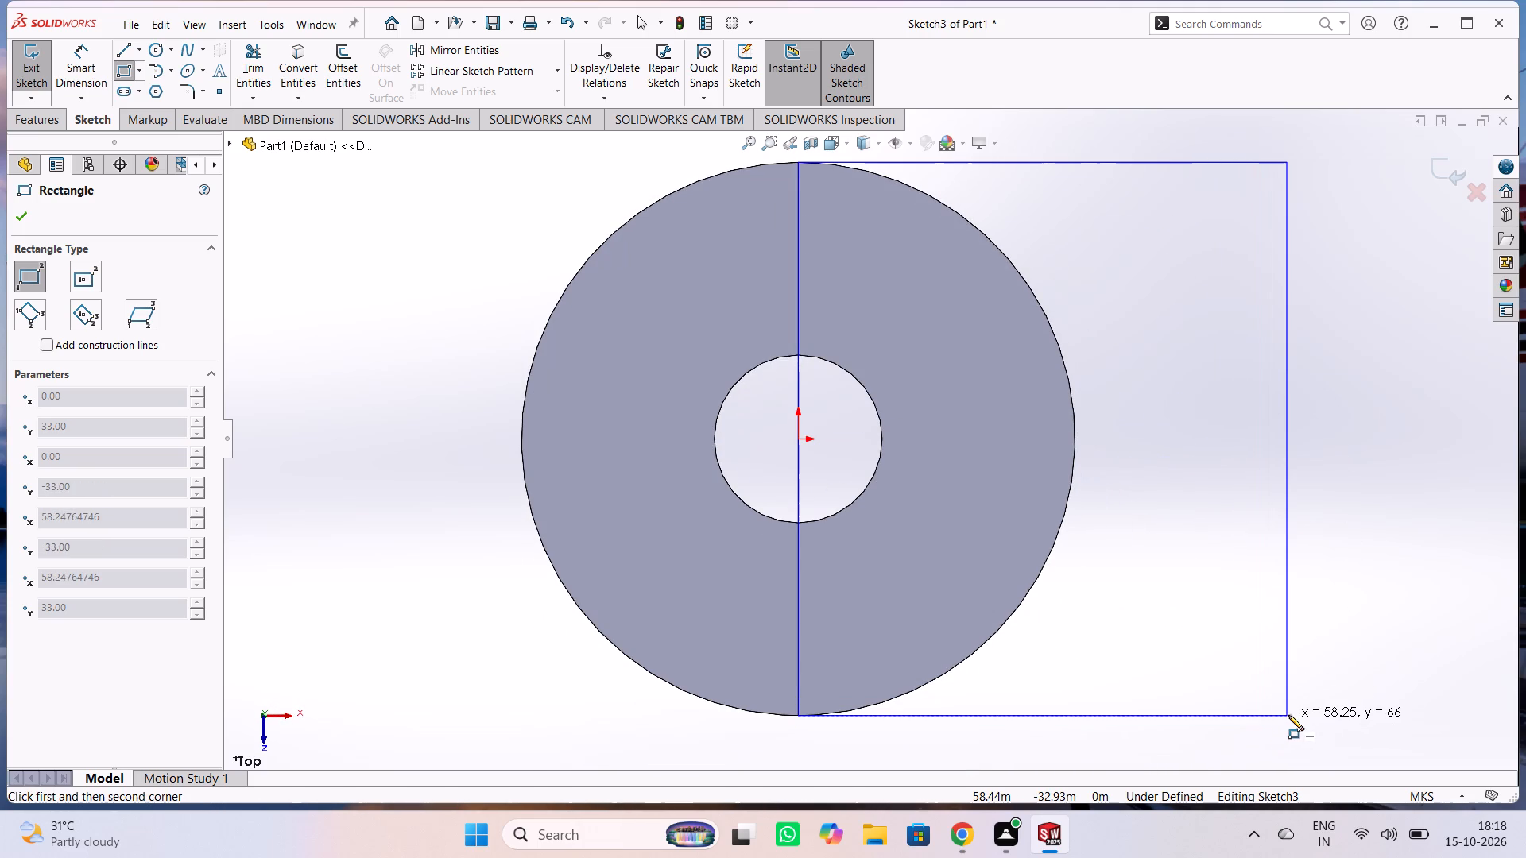
click(1359, 711)
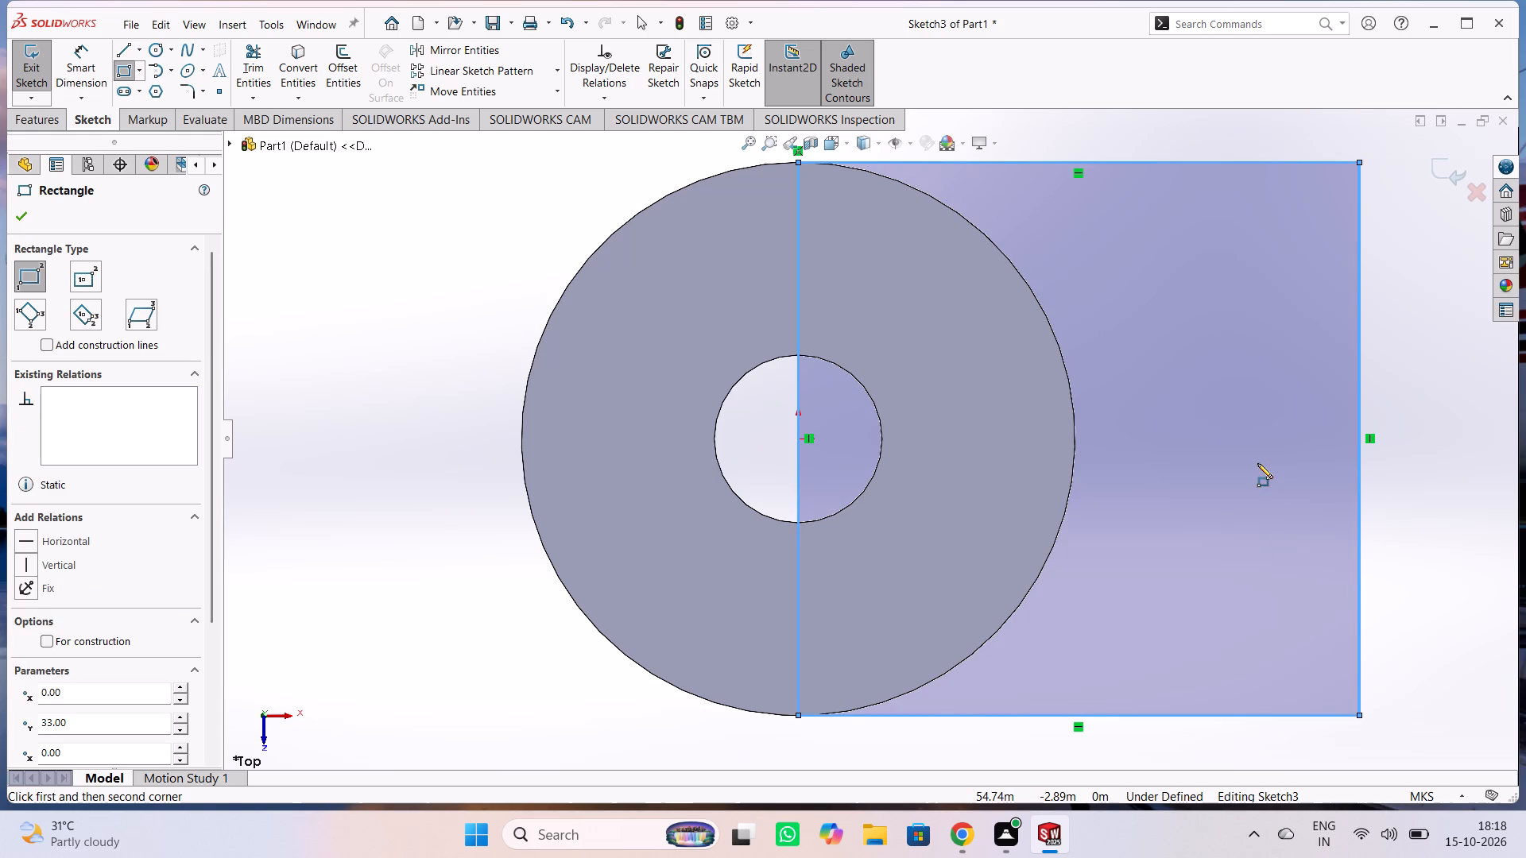
scroll(1241, 443, down, 1)
scroll(1237, 436, up, 2)
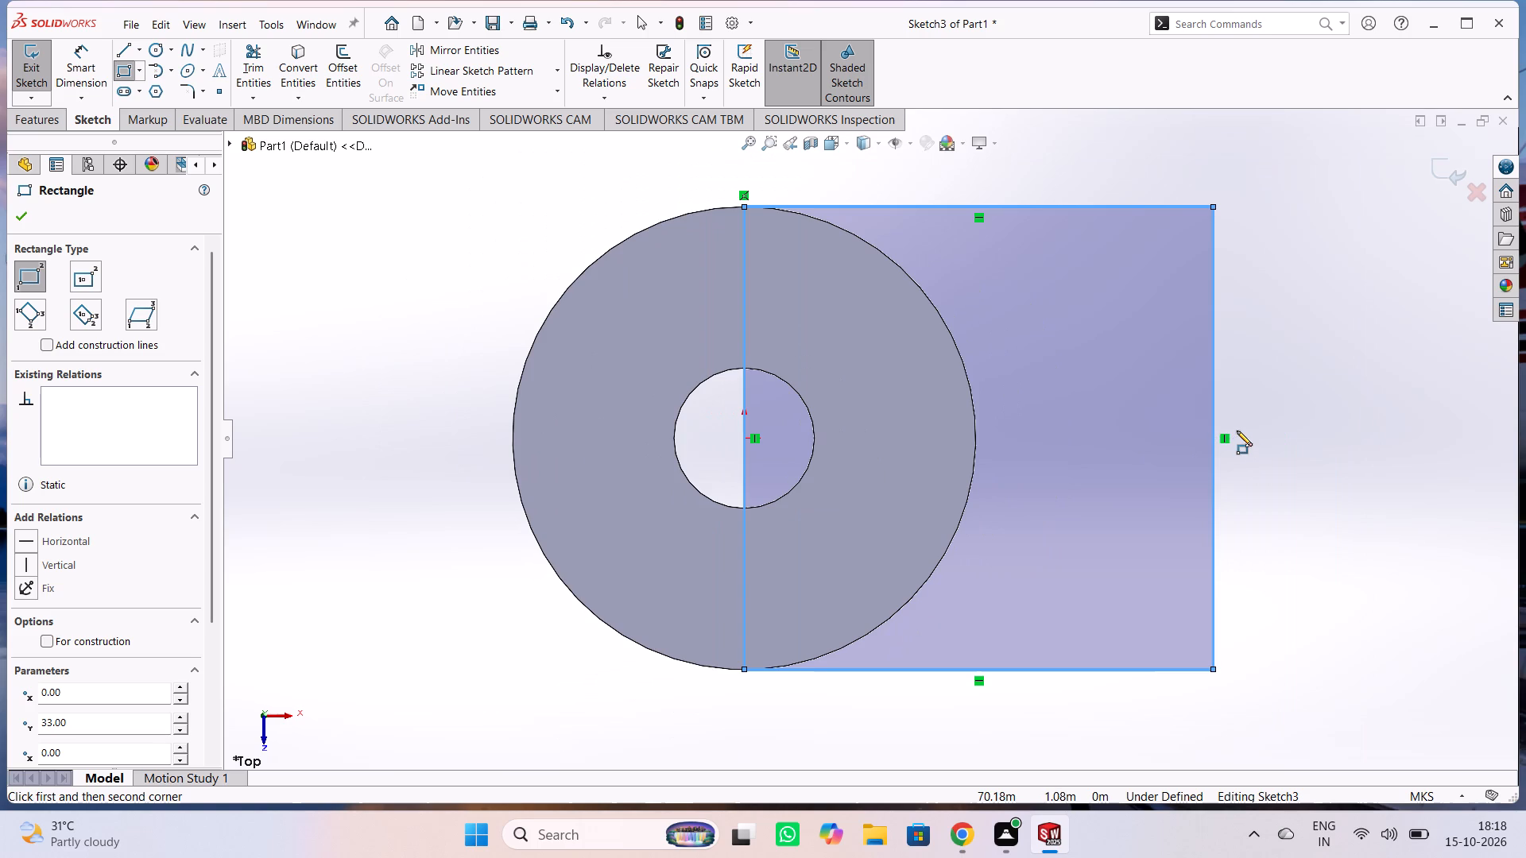
scroll(1237, 431, up, 1)
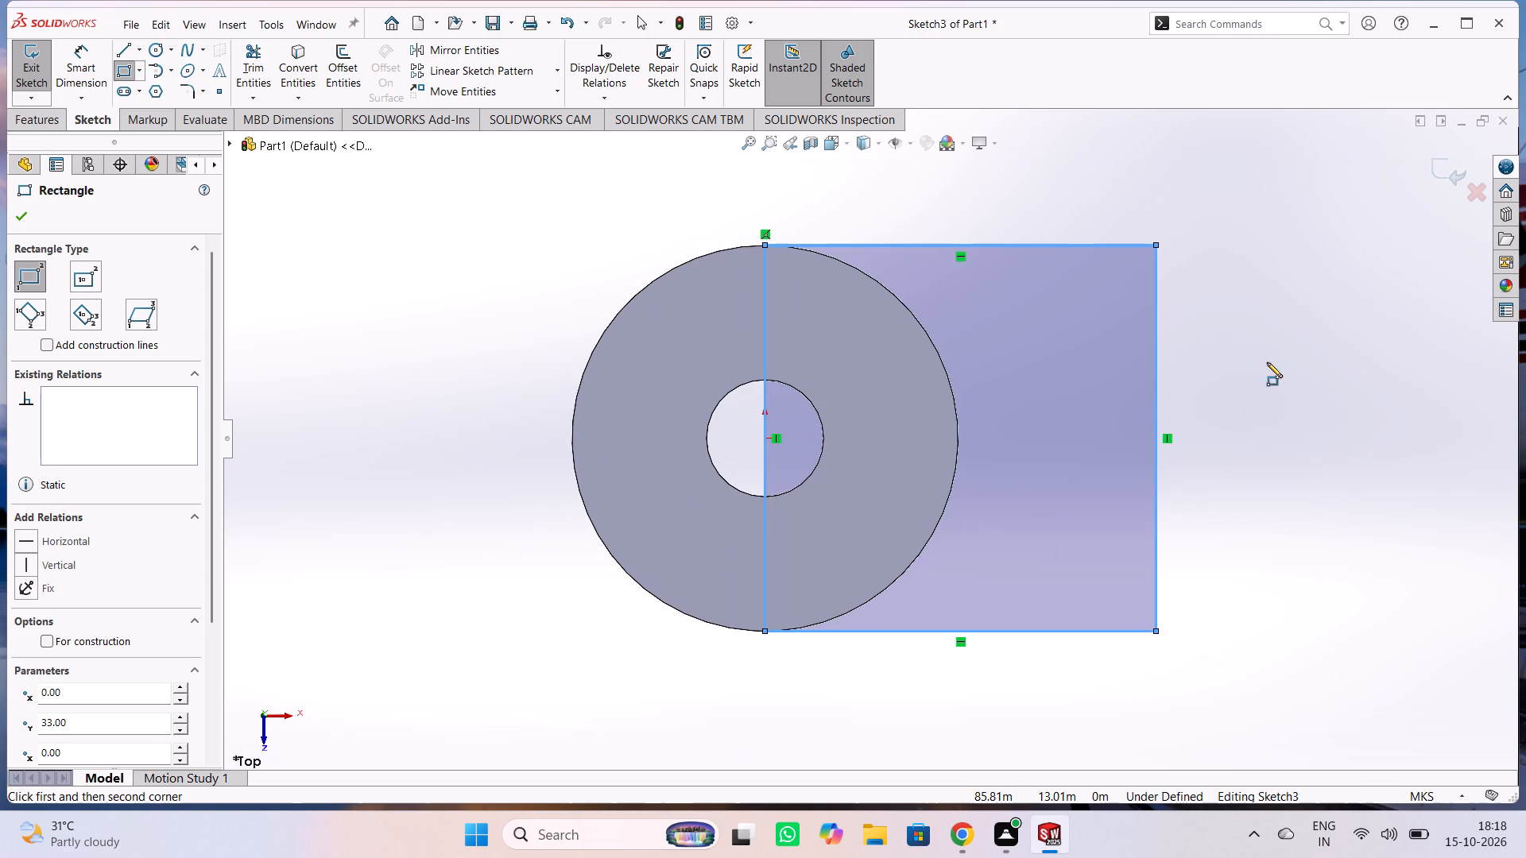
key(Escape)
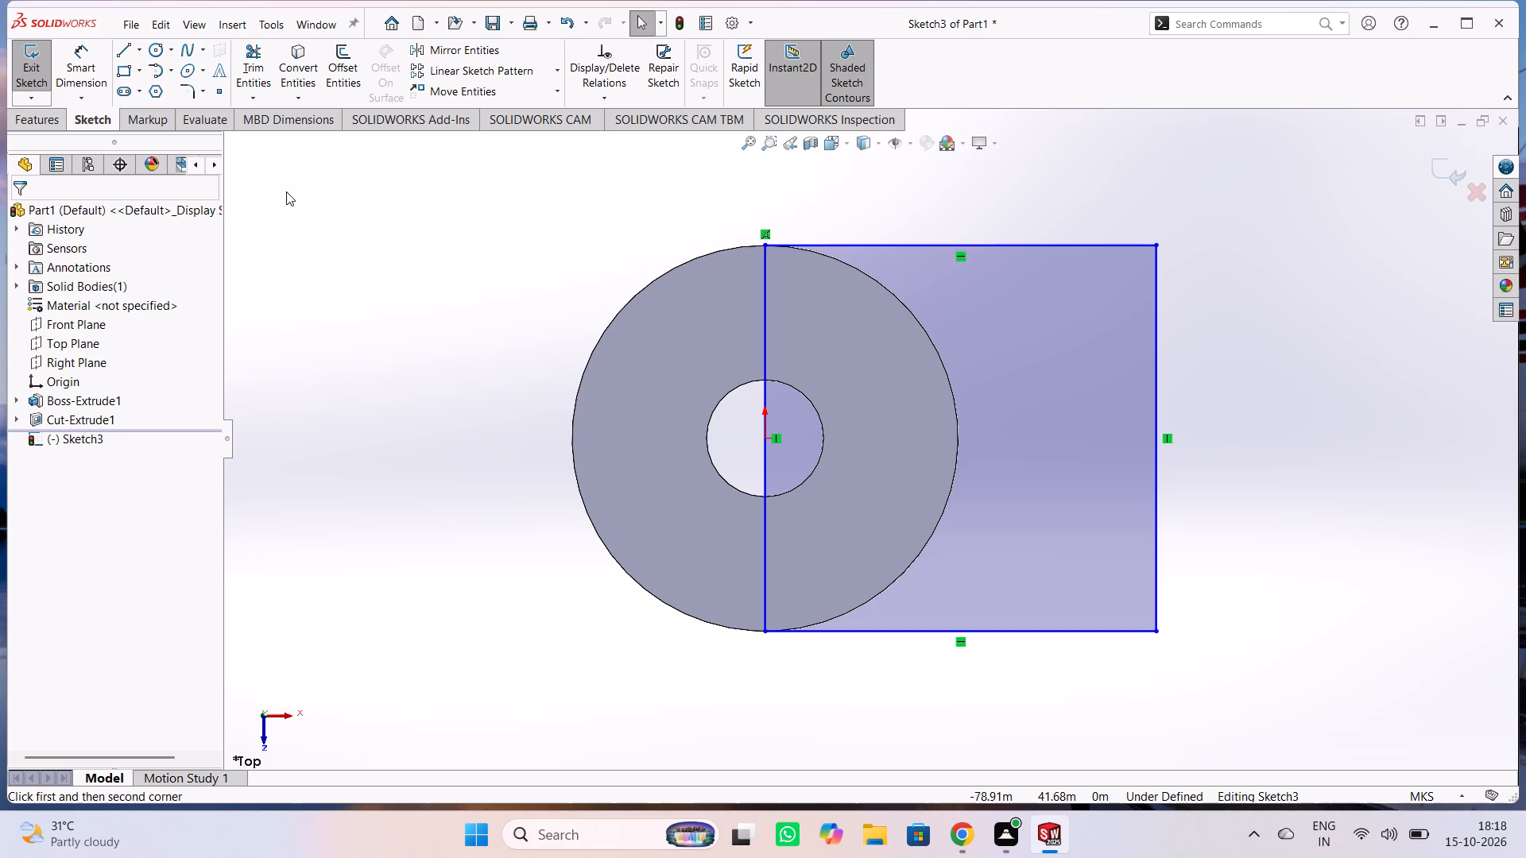
Sketch a circle of 33 m radius centred on the origin, passing through the rectangle's upper-left corner.
click(153, 48)
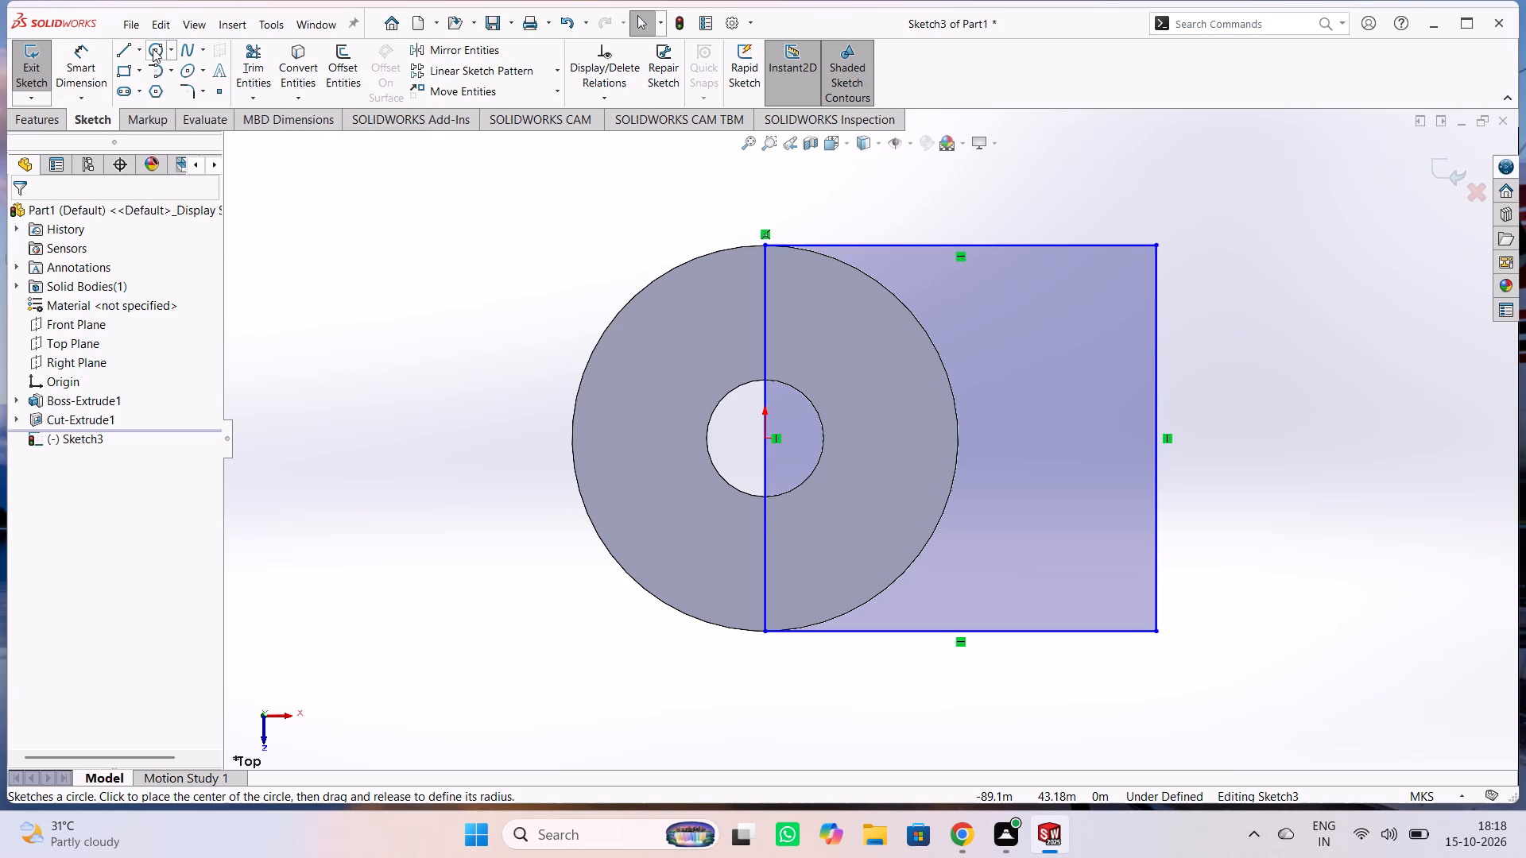
click(766, 439)
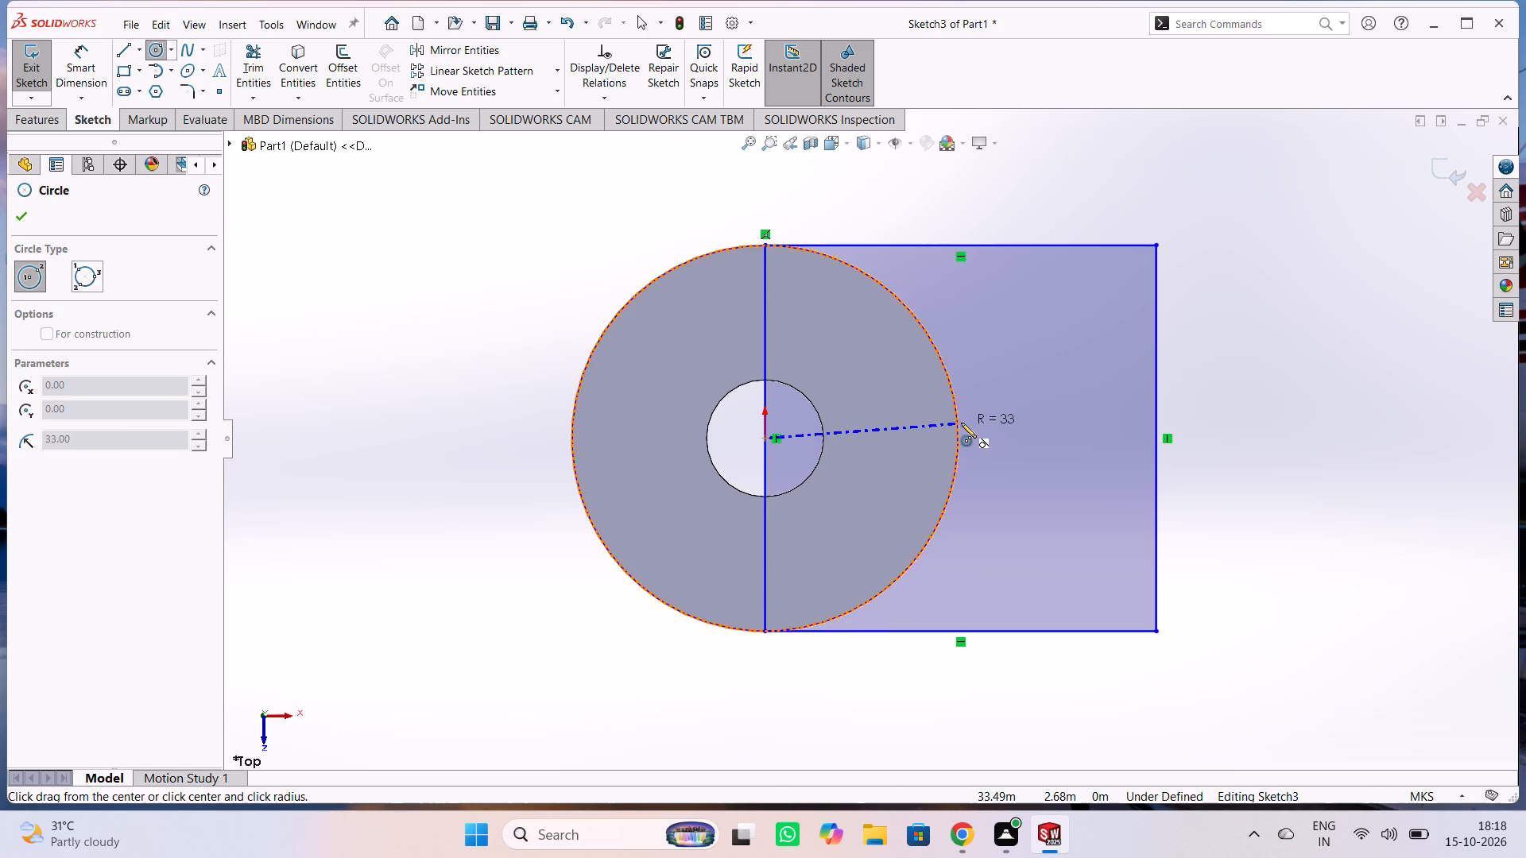
click(768, 248)
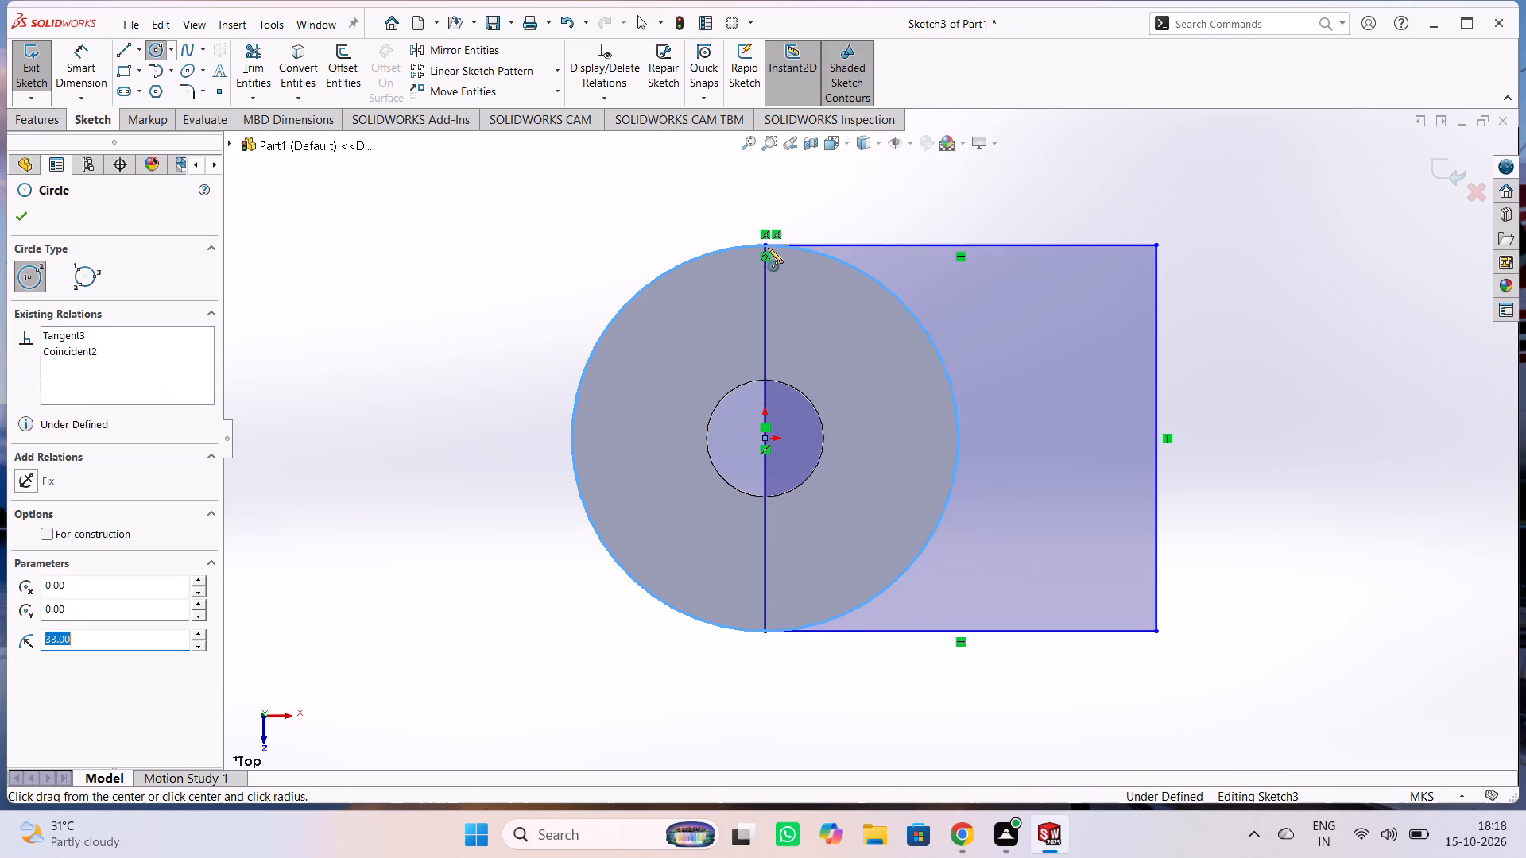
key(Escape)
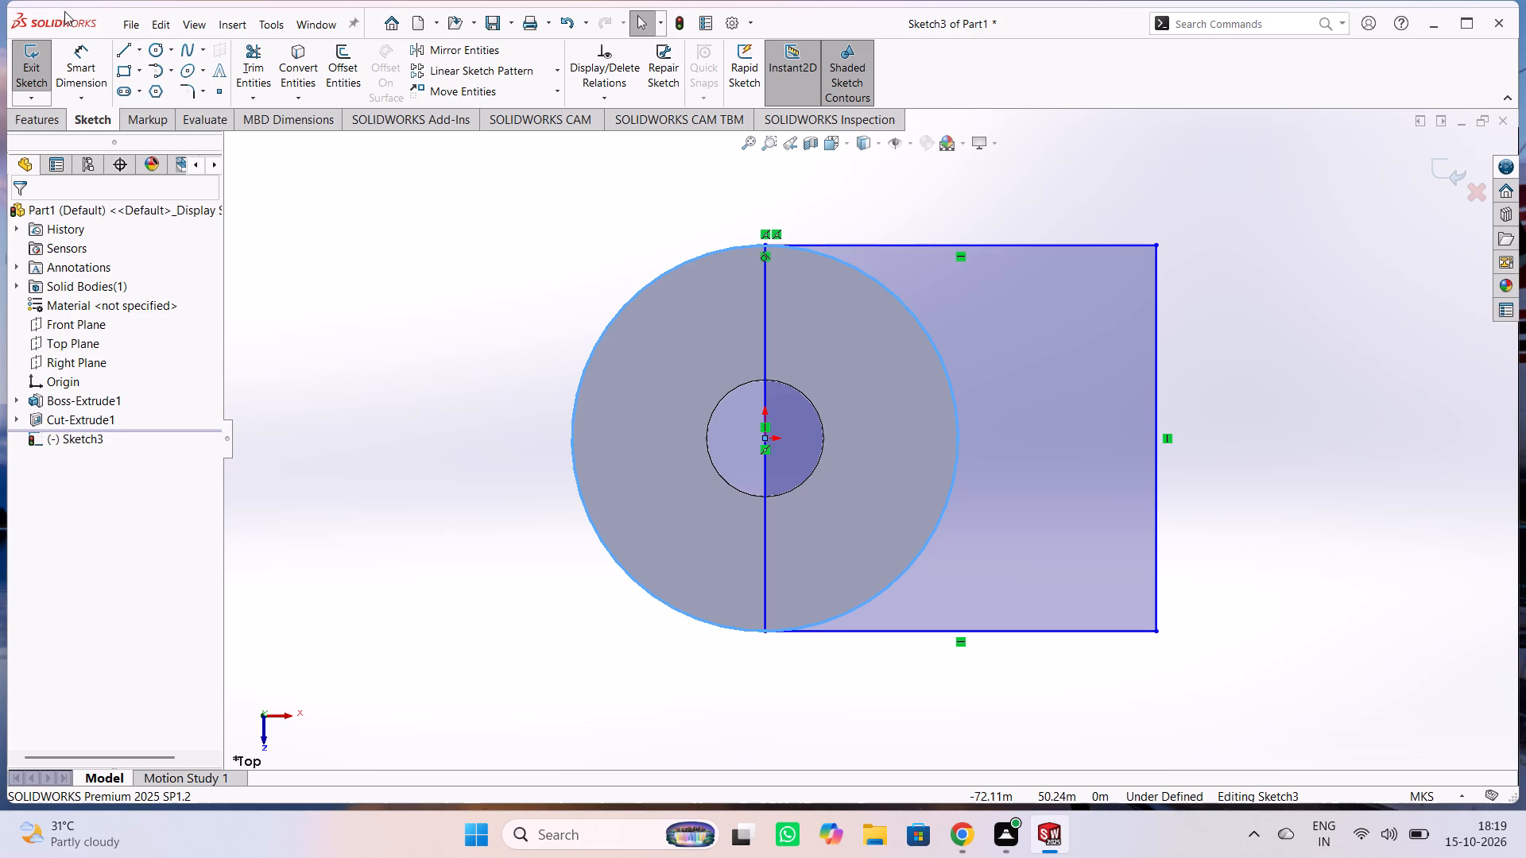
Dimension the length of the rectangle's lower horizontal edge.
click(81, 53)
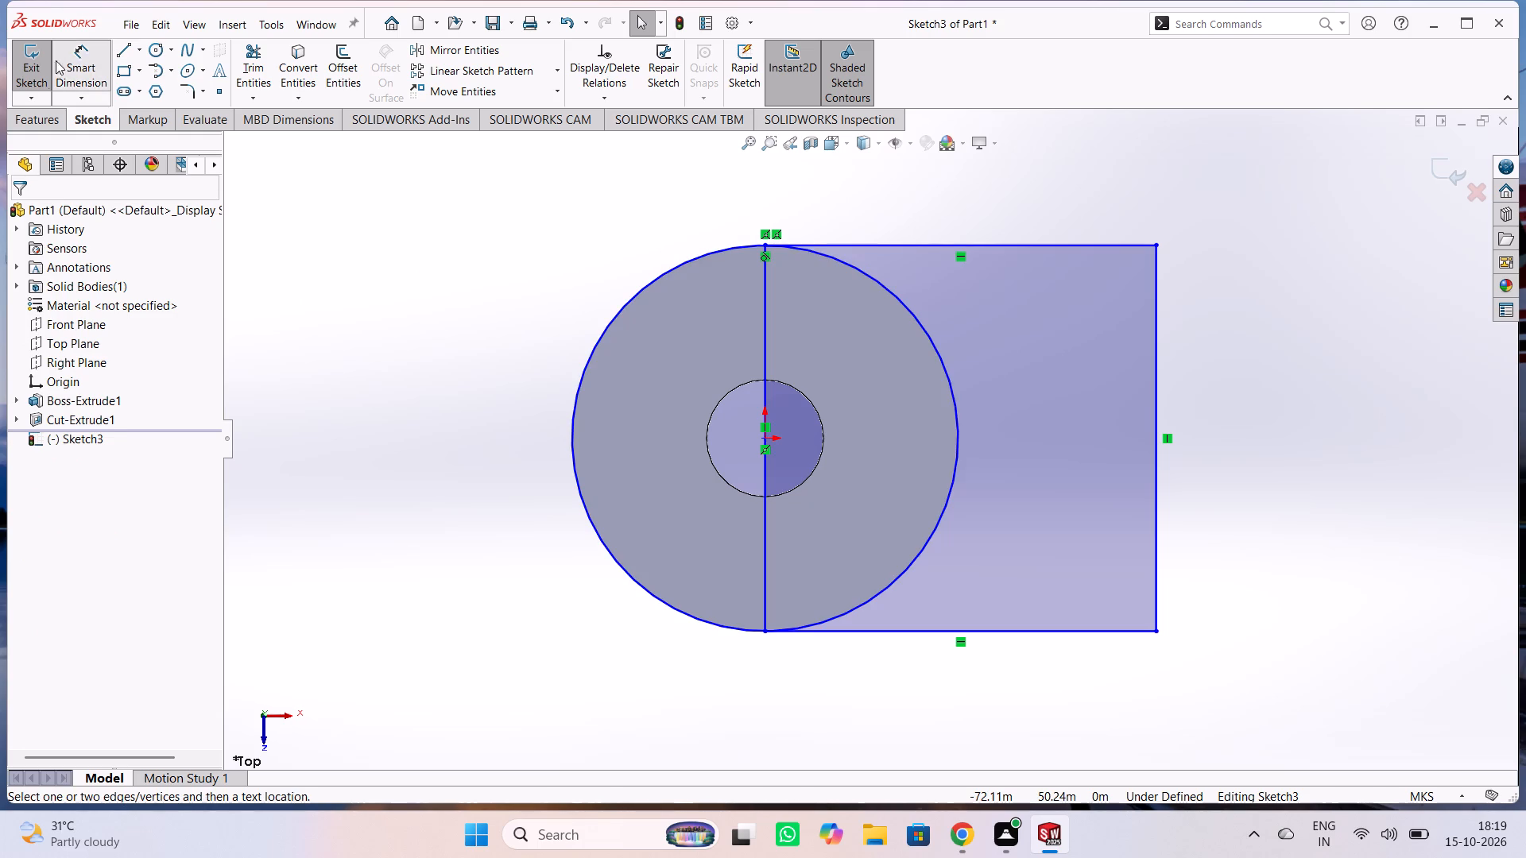
click(1008, 632)
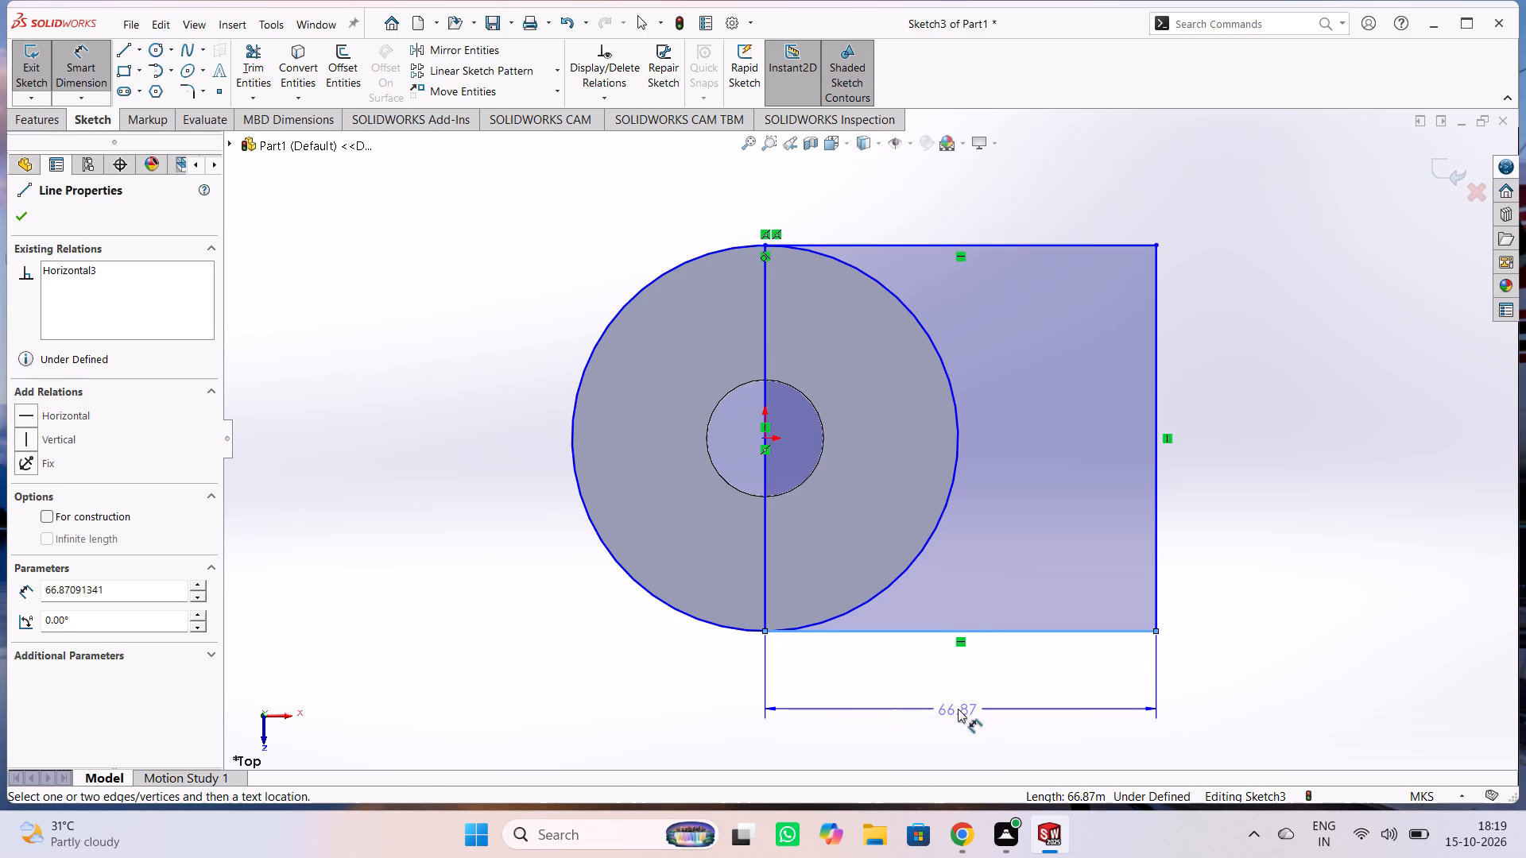
click(1000, 663)
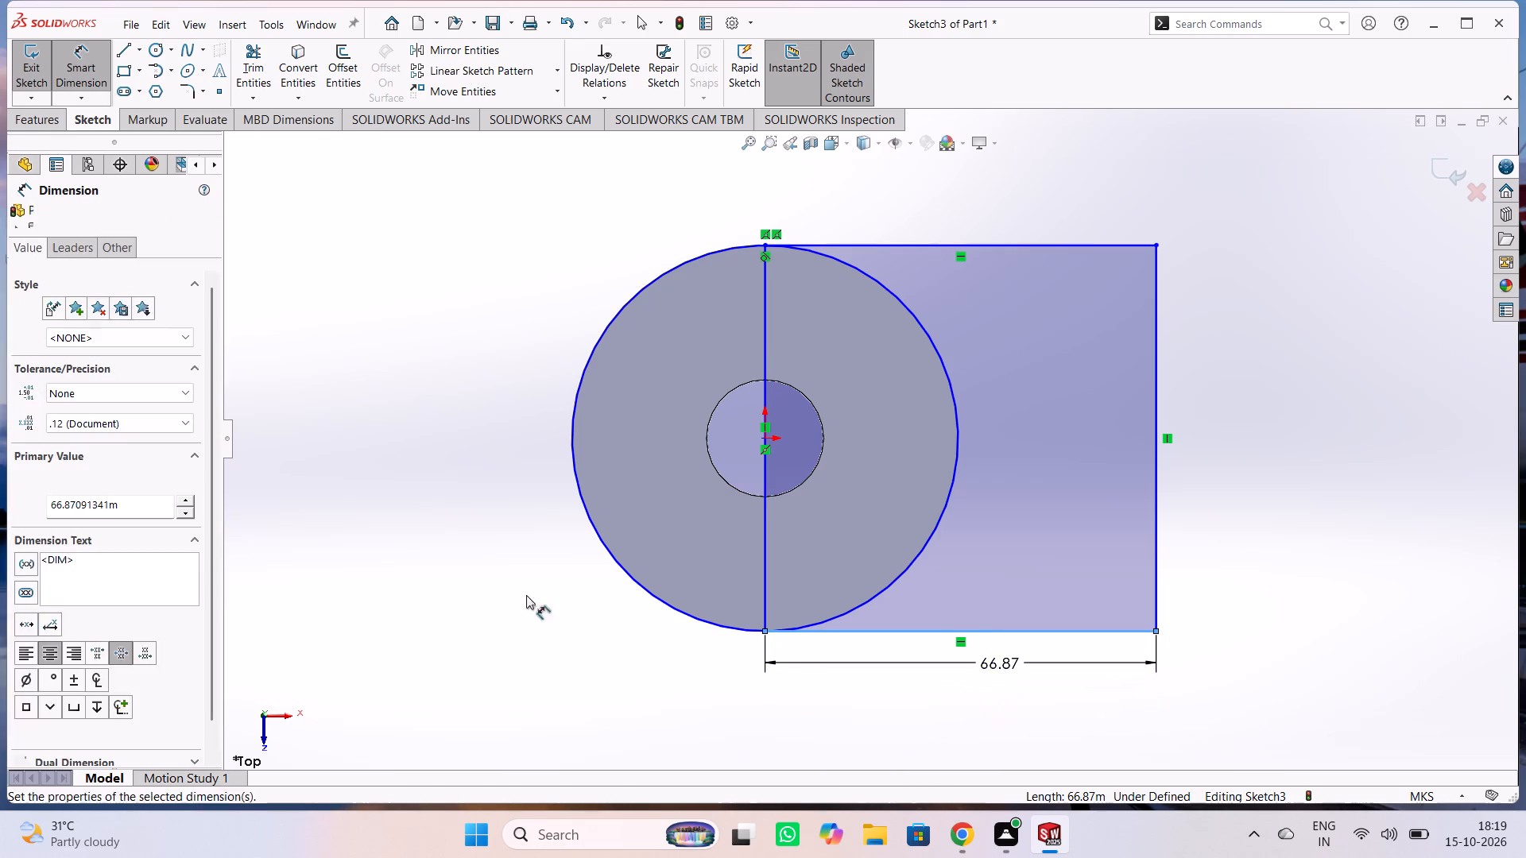
Examine the rectangle and circle sketch against the bored cylinder from its sides and from below.
middle_drag(463, 570, 598, 612)
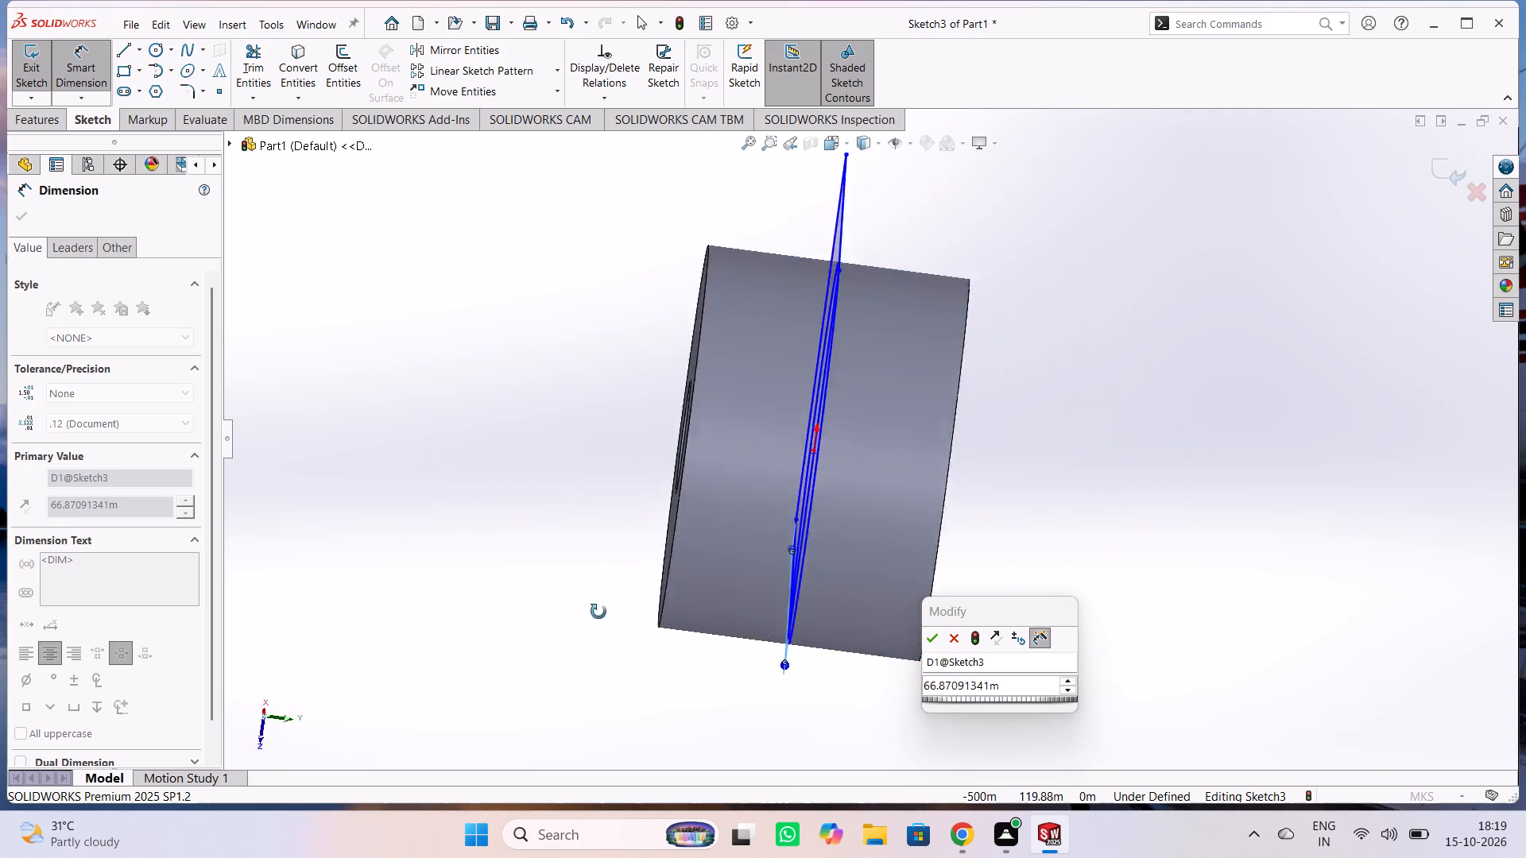
middle_drag(598, 612, 899, 589)
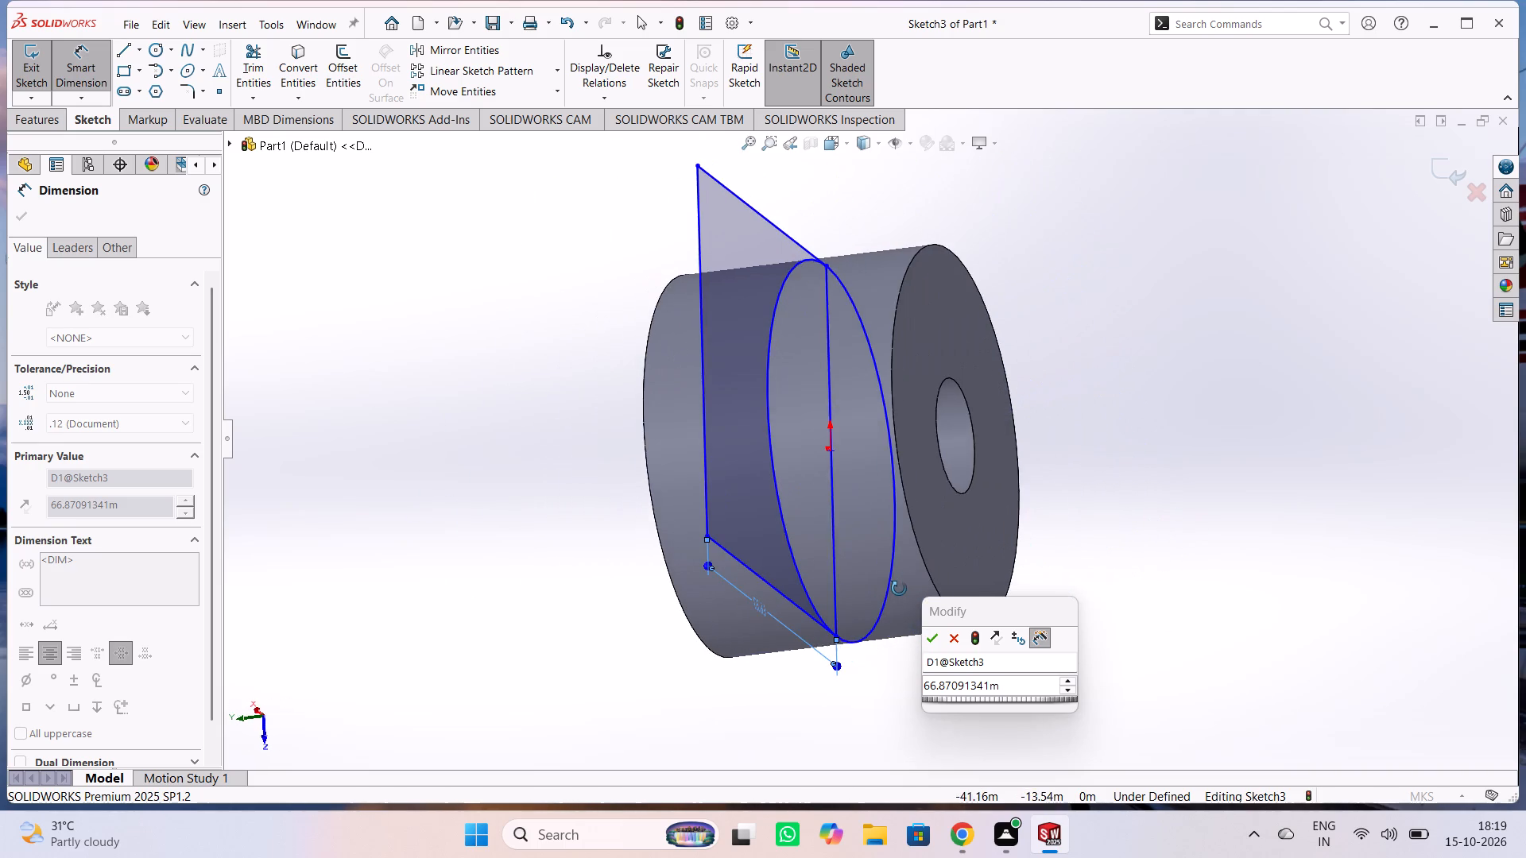
middle_drag(899, 589, 896, 589)
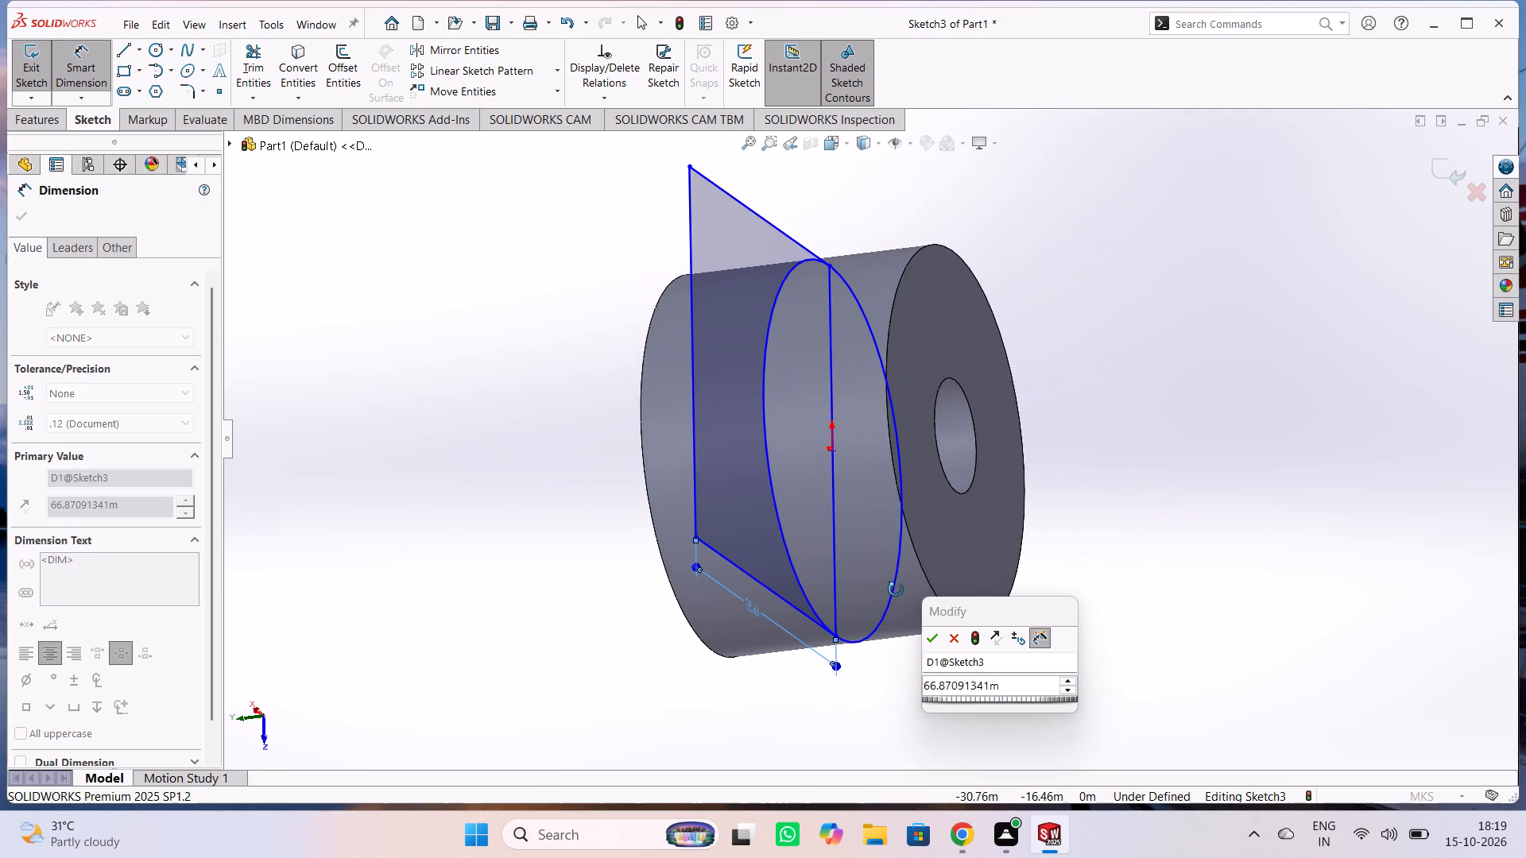
middle_drag(896, 589, 579, 608)
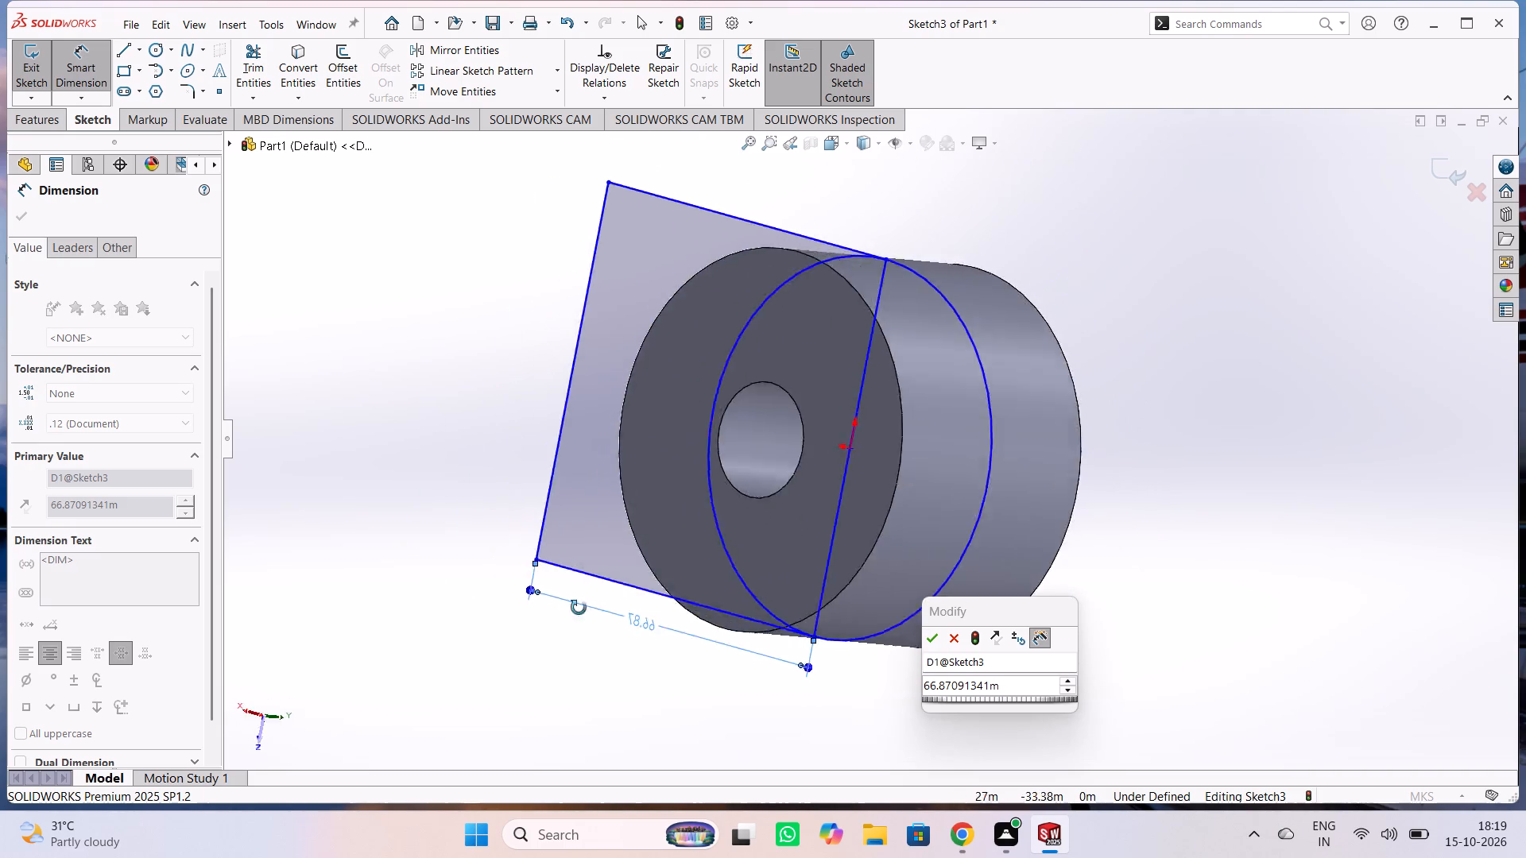
middle_drag(579, 608, 707, 439)
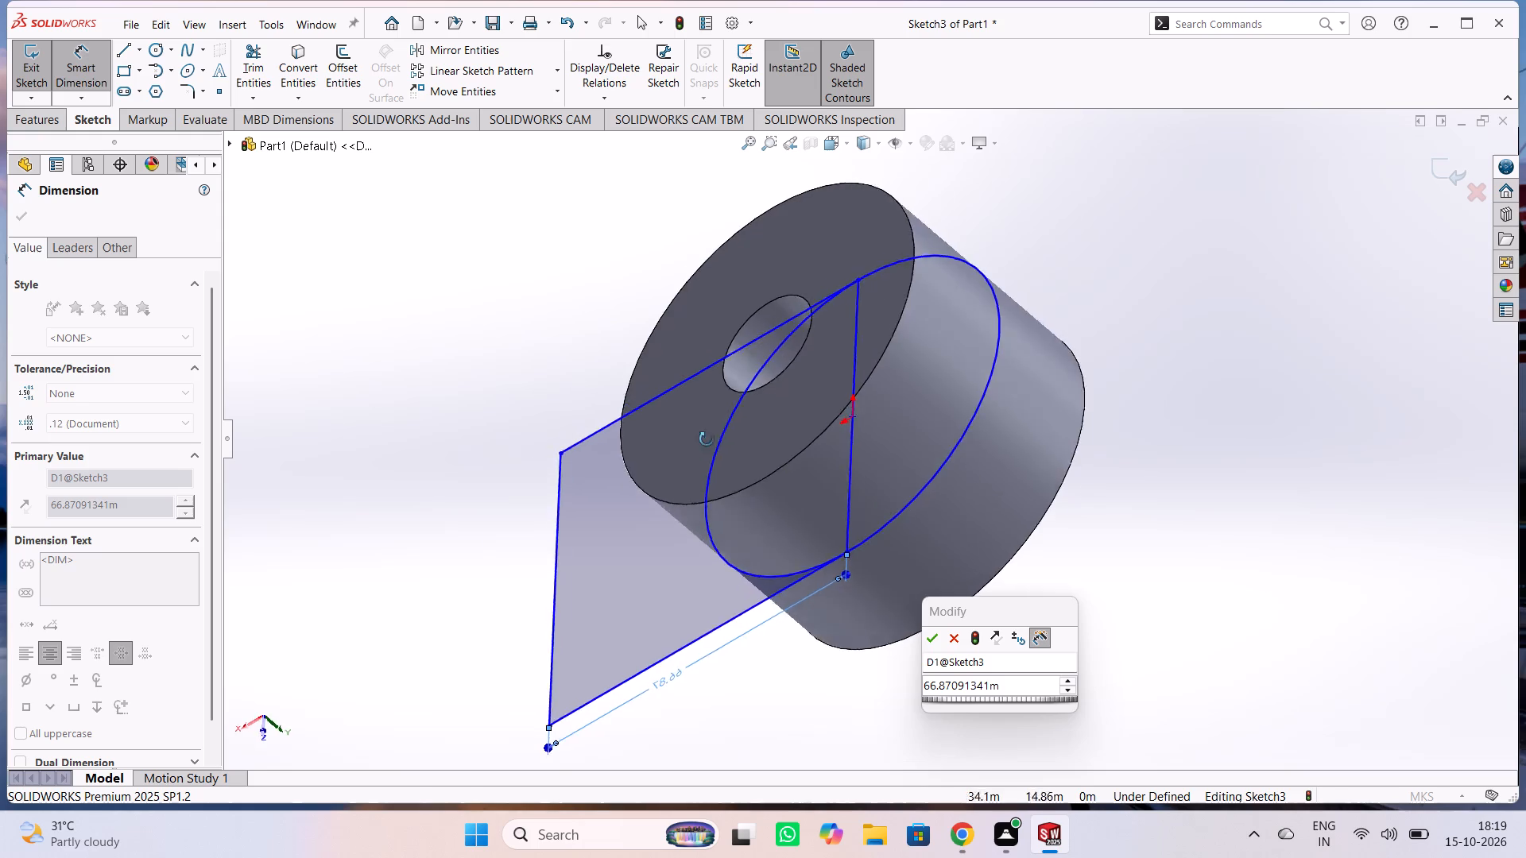
middle_drag(707, 439, 645, 543)
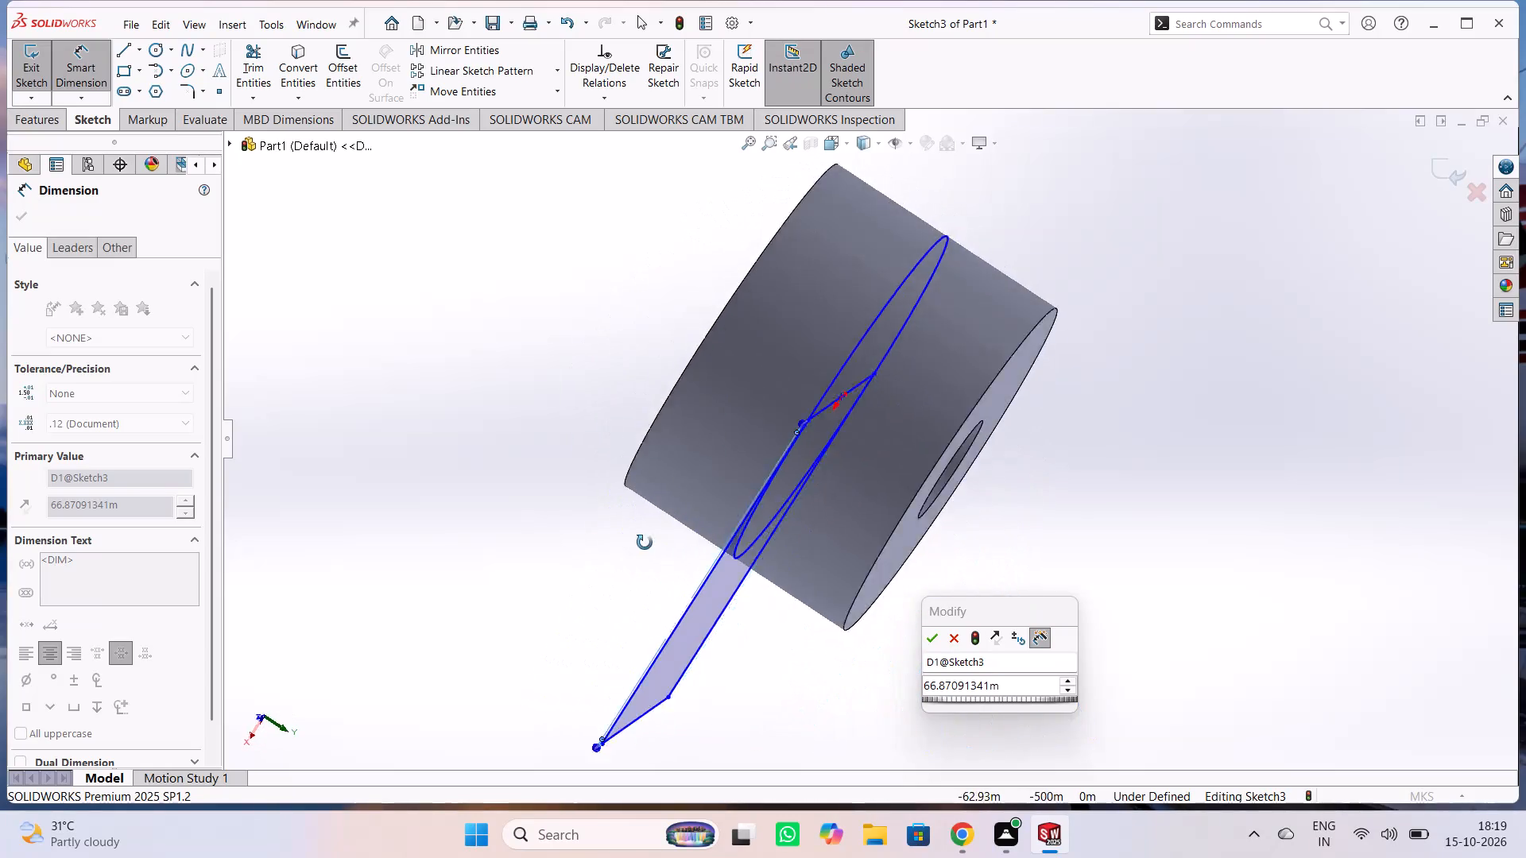
middle_drag(645, 543, 794, 434)
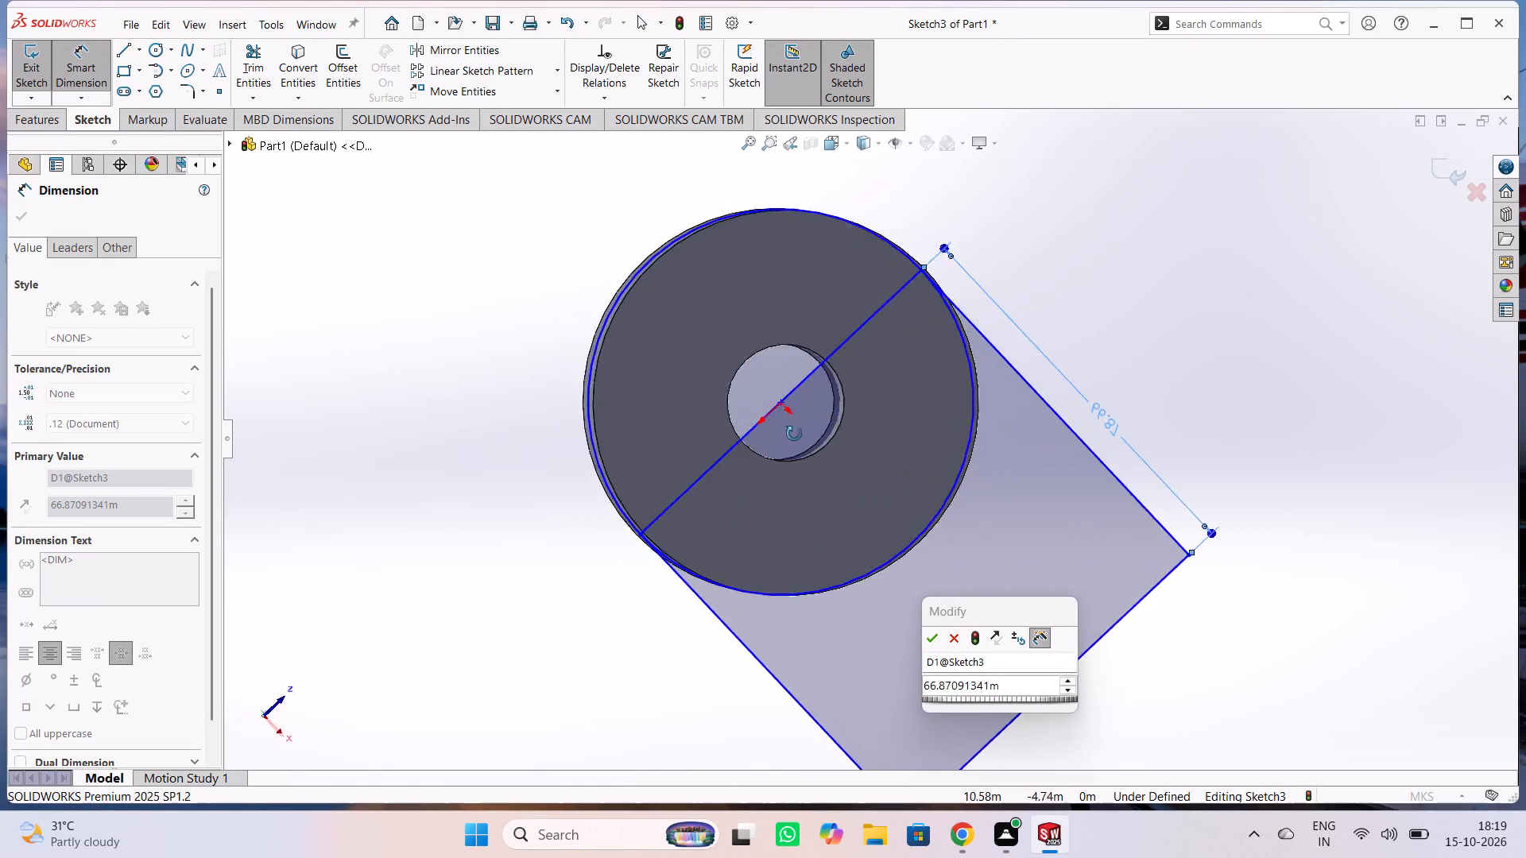
middle_drag(794, 434, 952, 354)
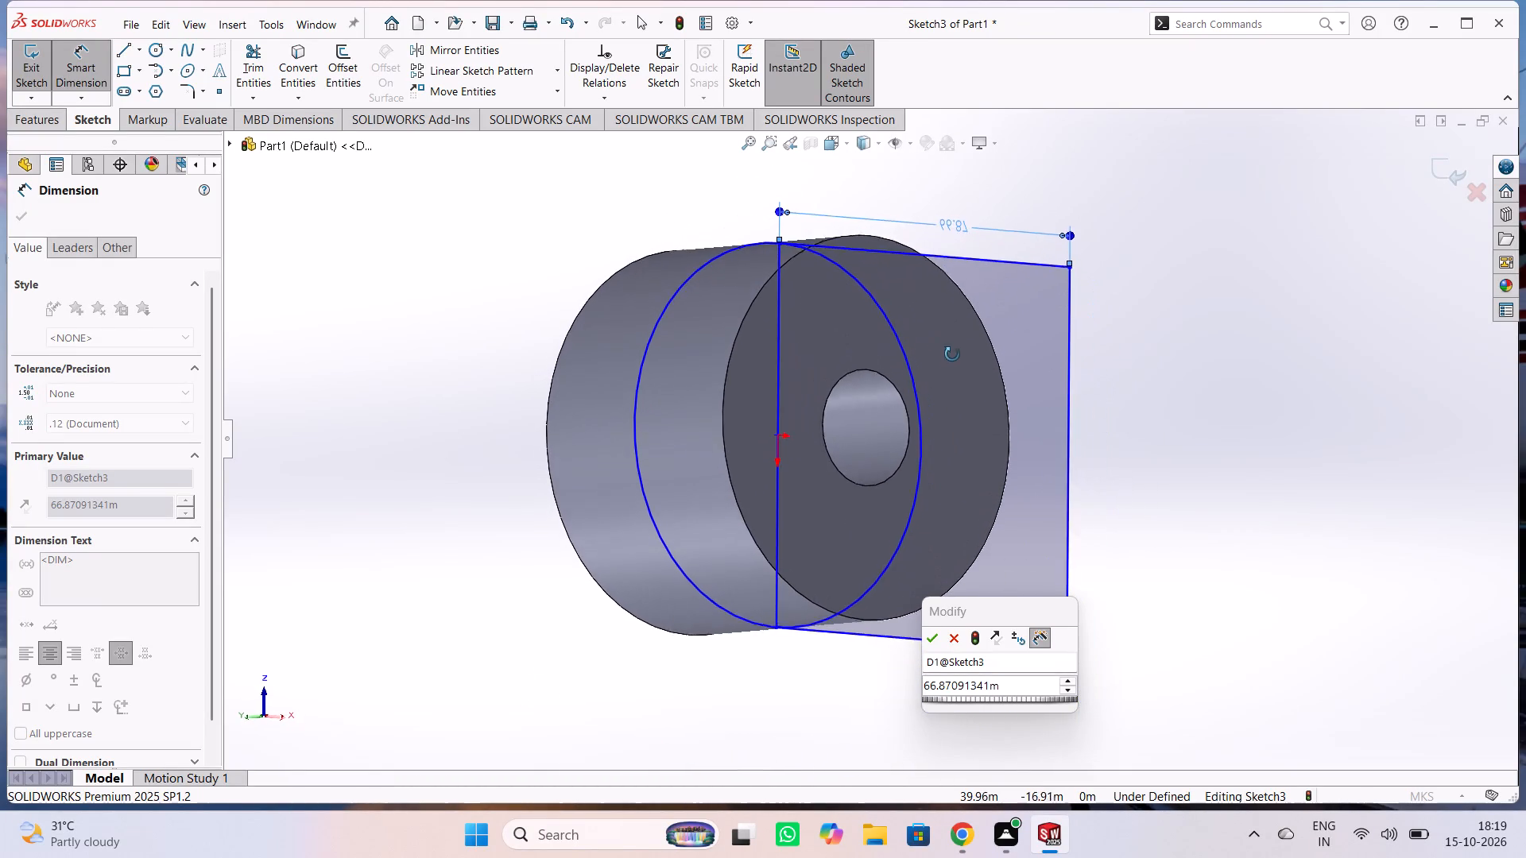
middle_drag(952, 354, 923, 342)
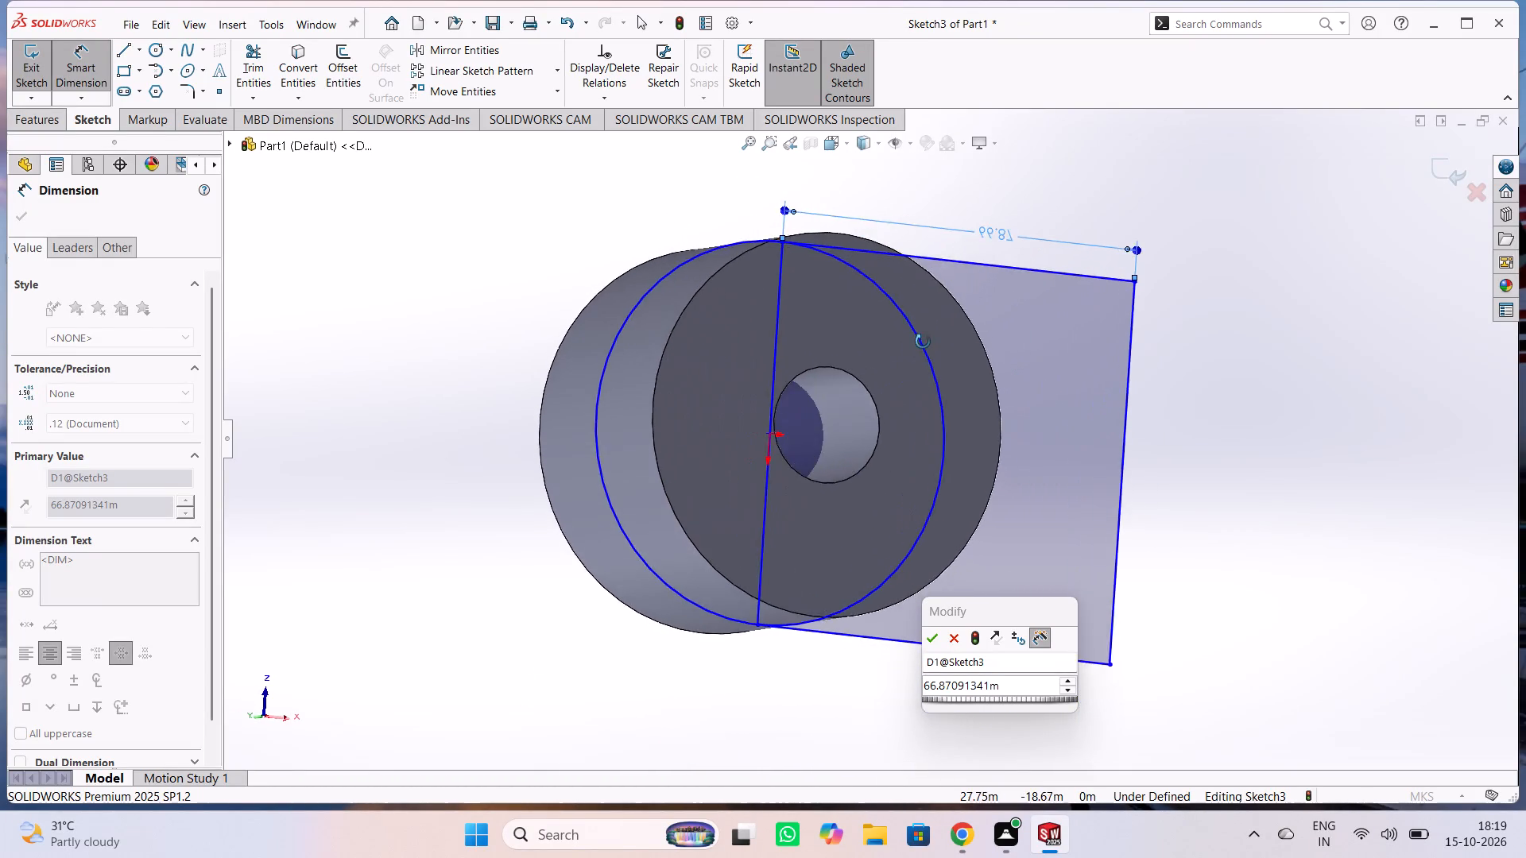
middle_drag(923, 342, 877, 343)
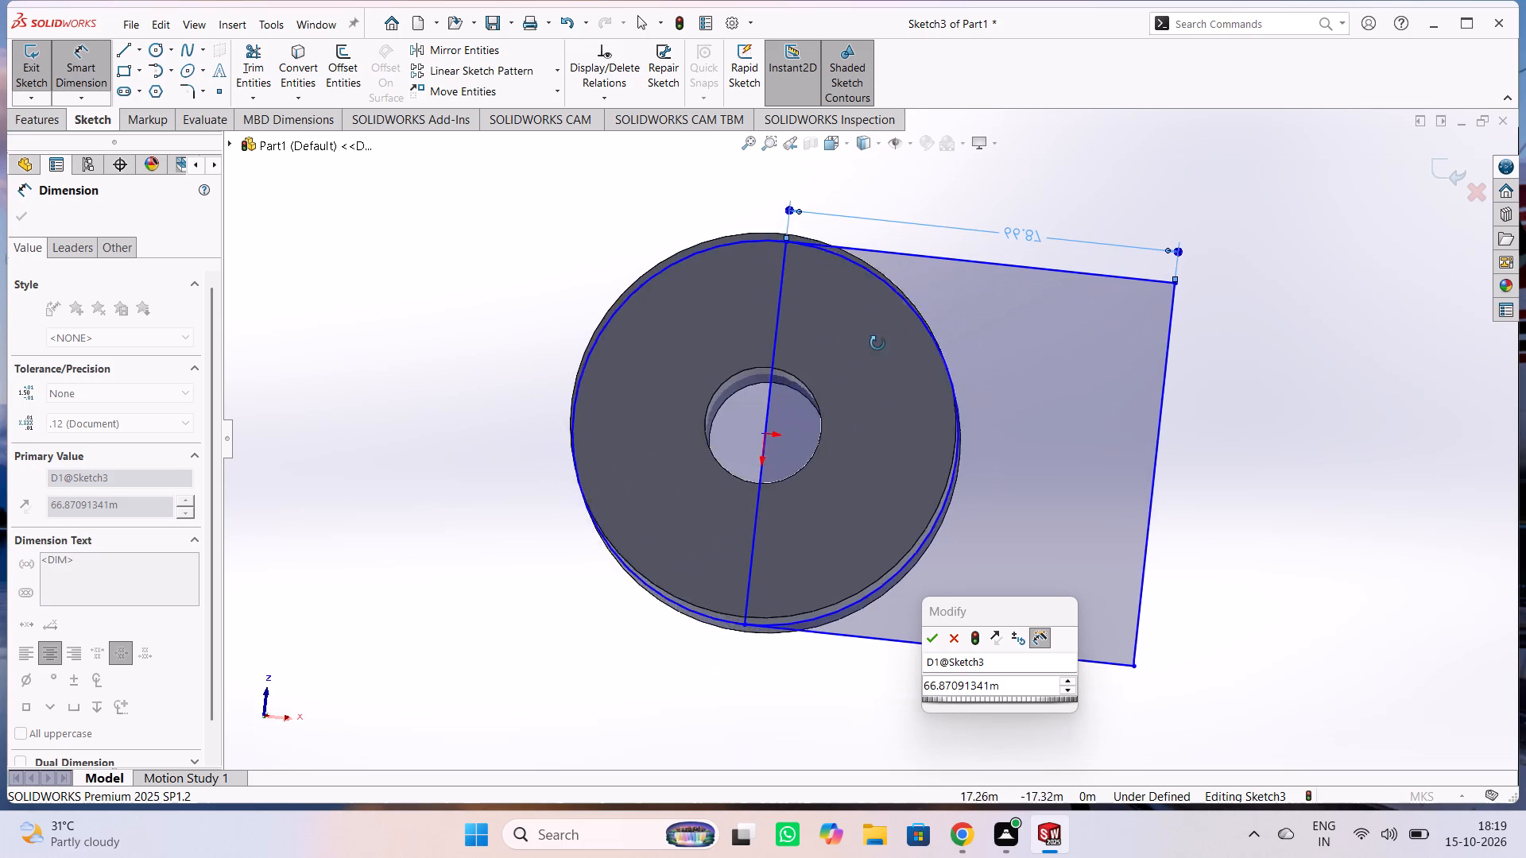
middle_drag(877, 343, 883, 313)
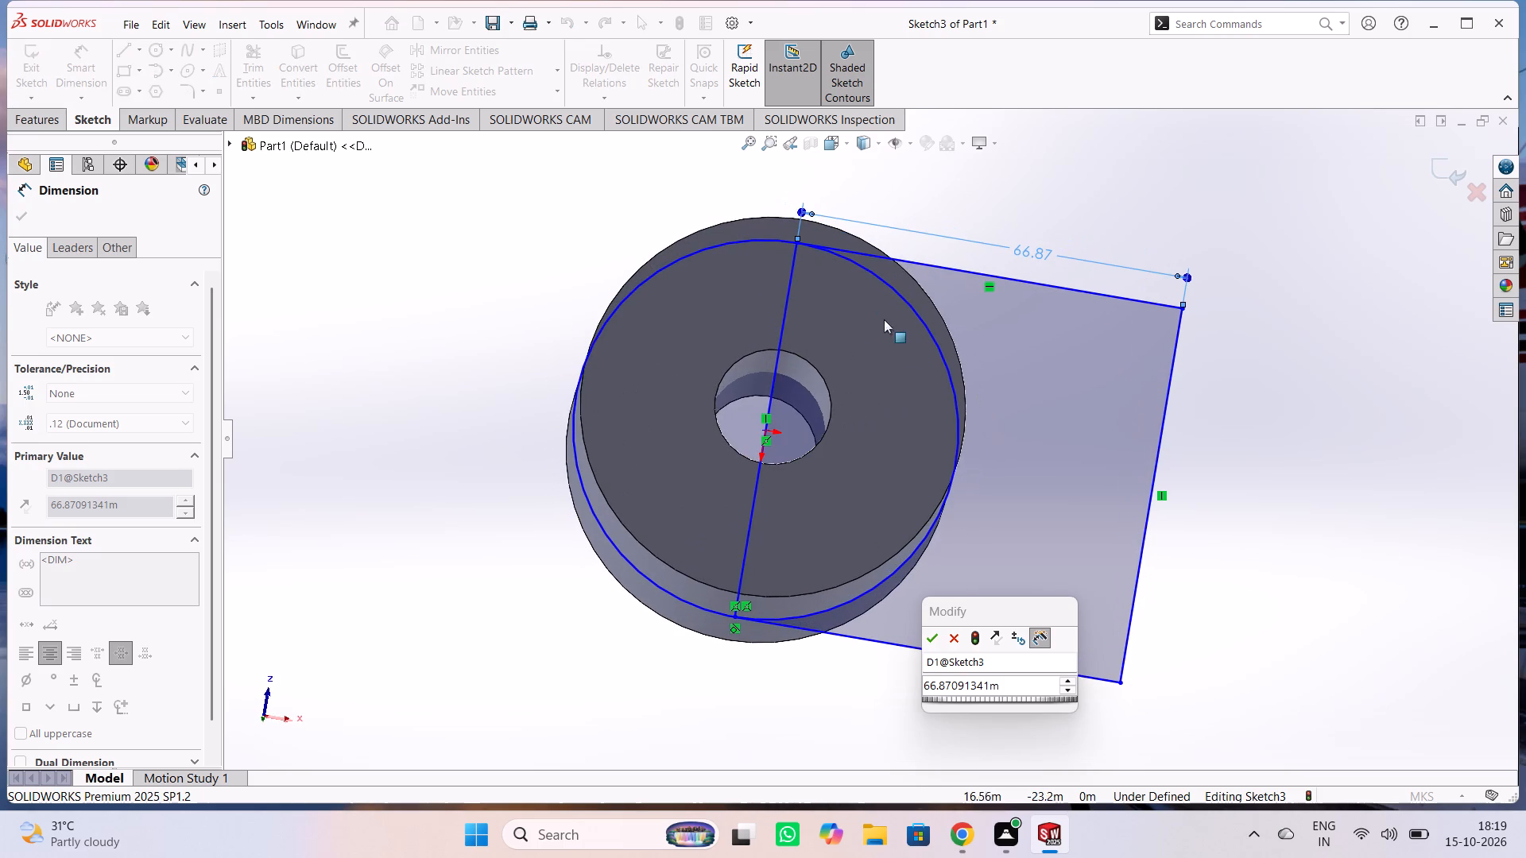
Set the length of the rectangle's lower horizontal edge to 70 m.
key(ctrl+8)
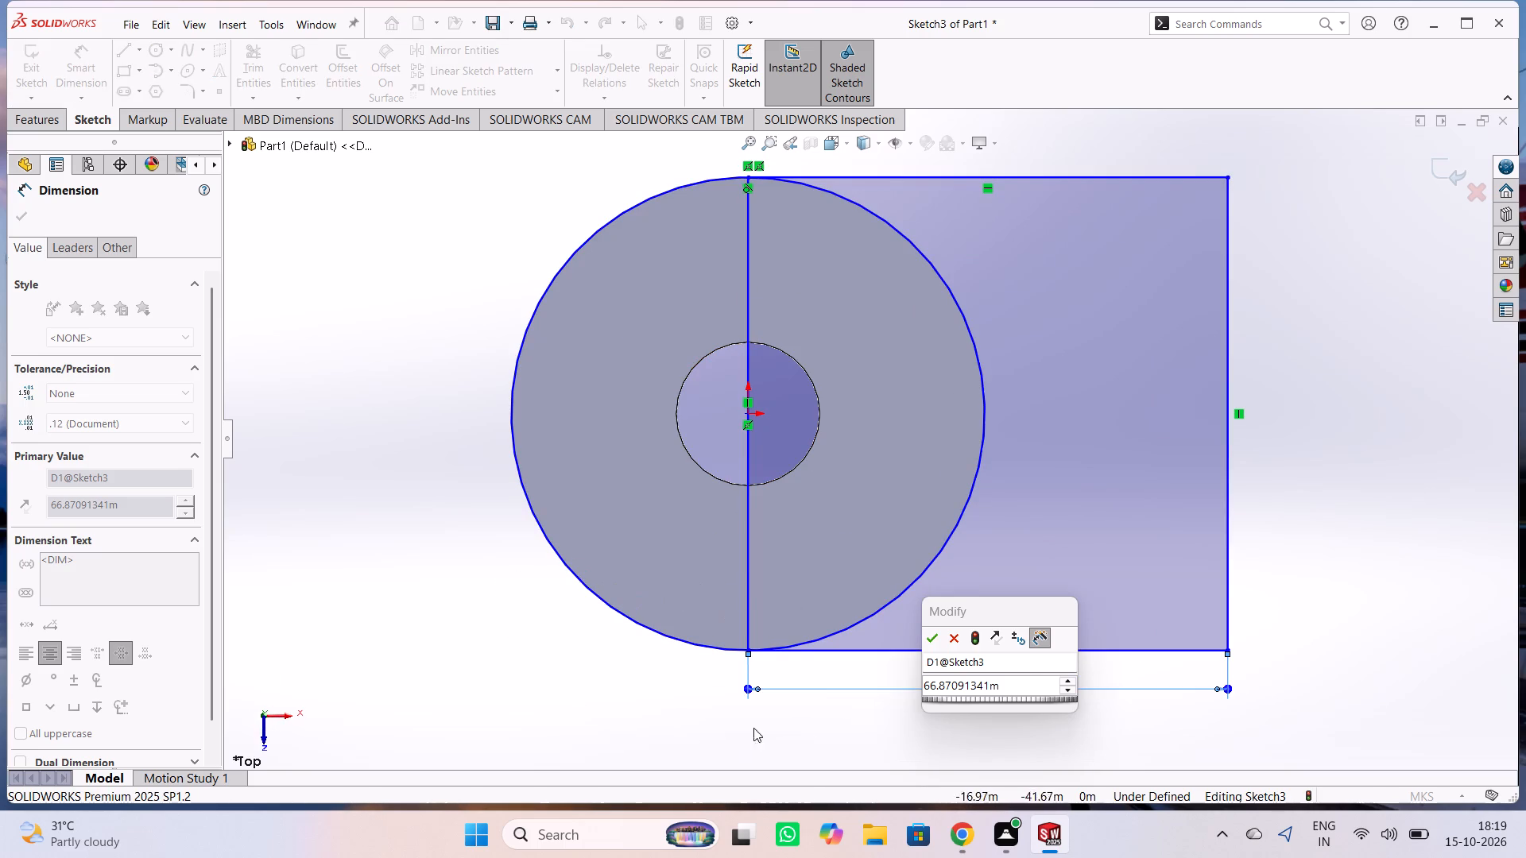
double_click(1036, 679)
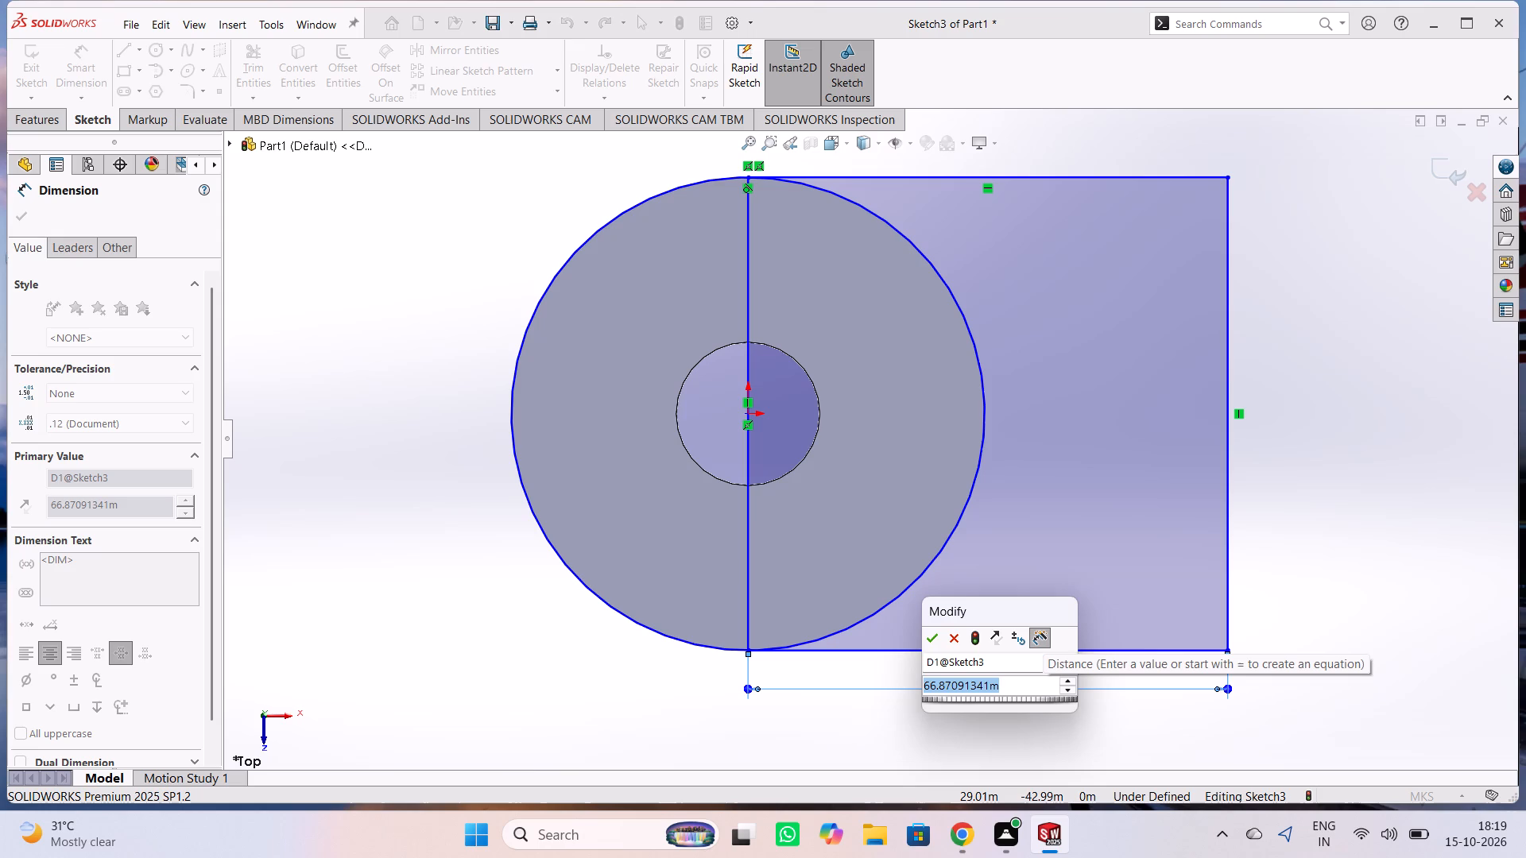
text(70)
key(Return)
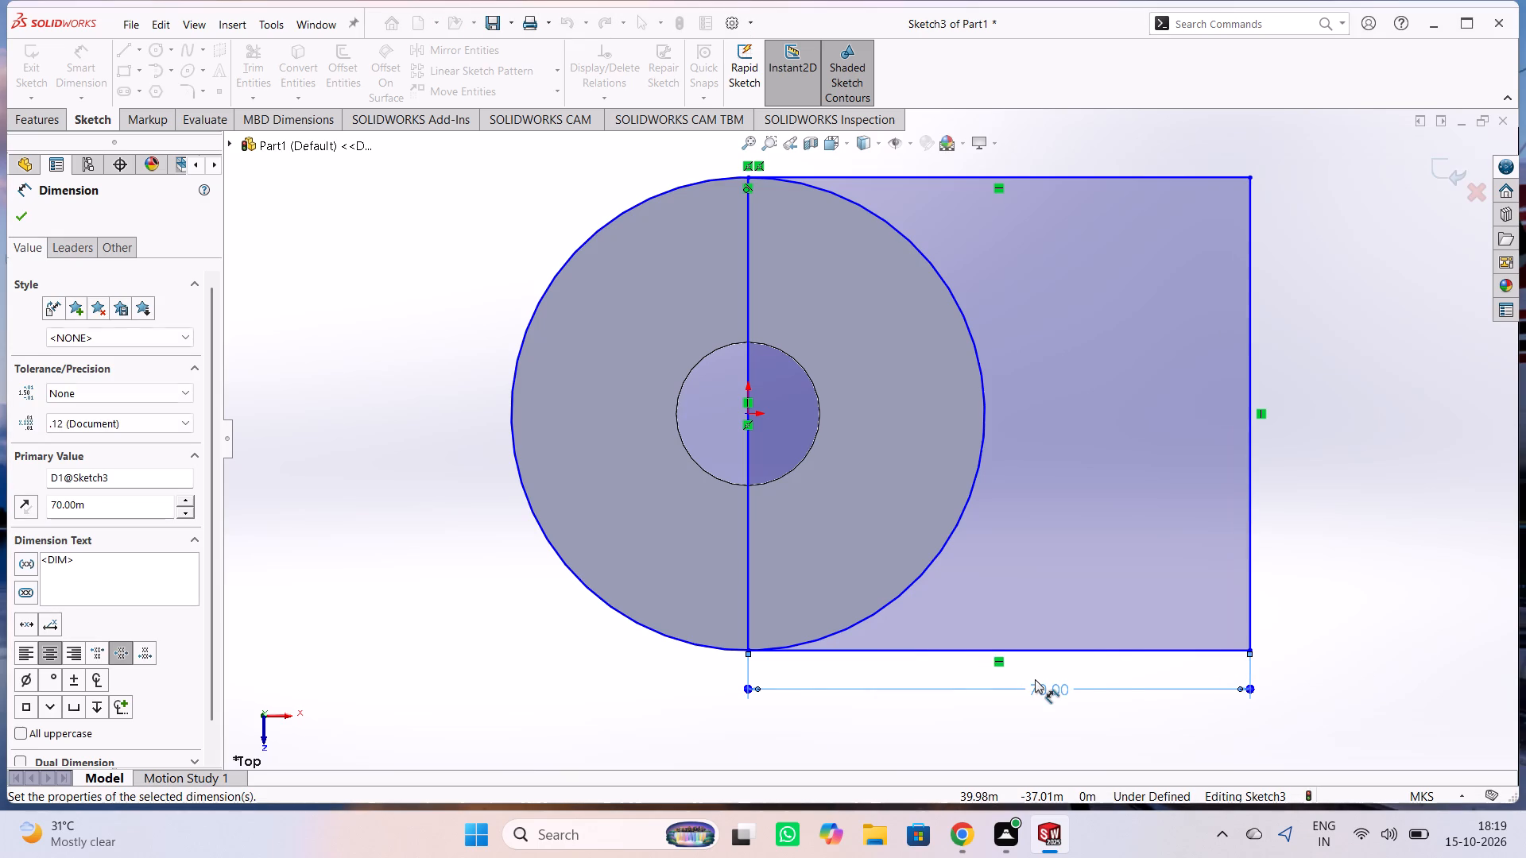
Dimension the rectangle's outer vertical edge as 66 m.
click(1253, 514)
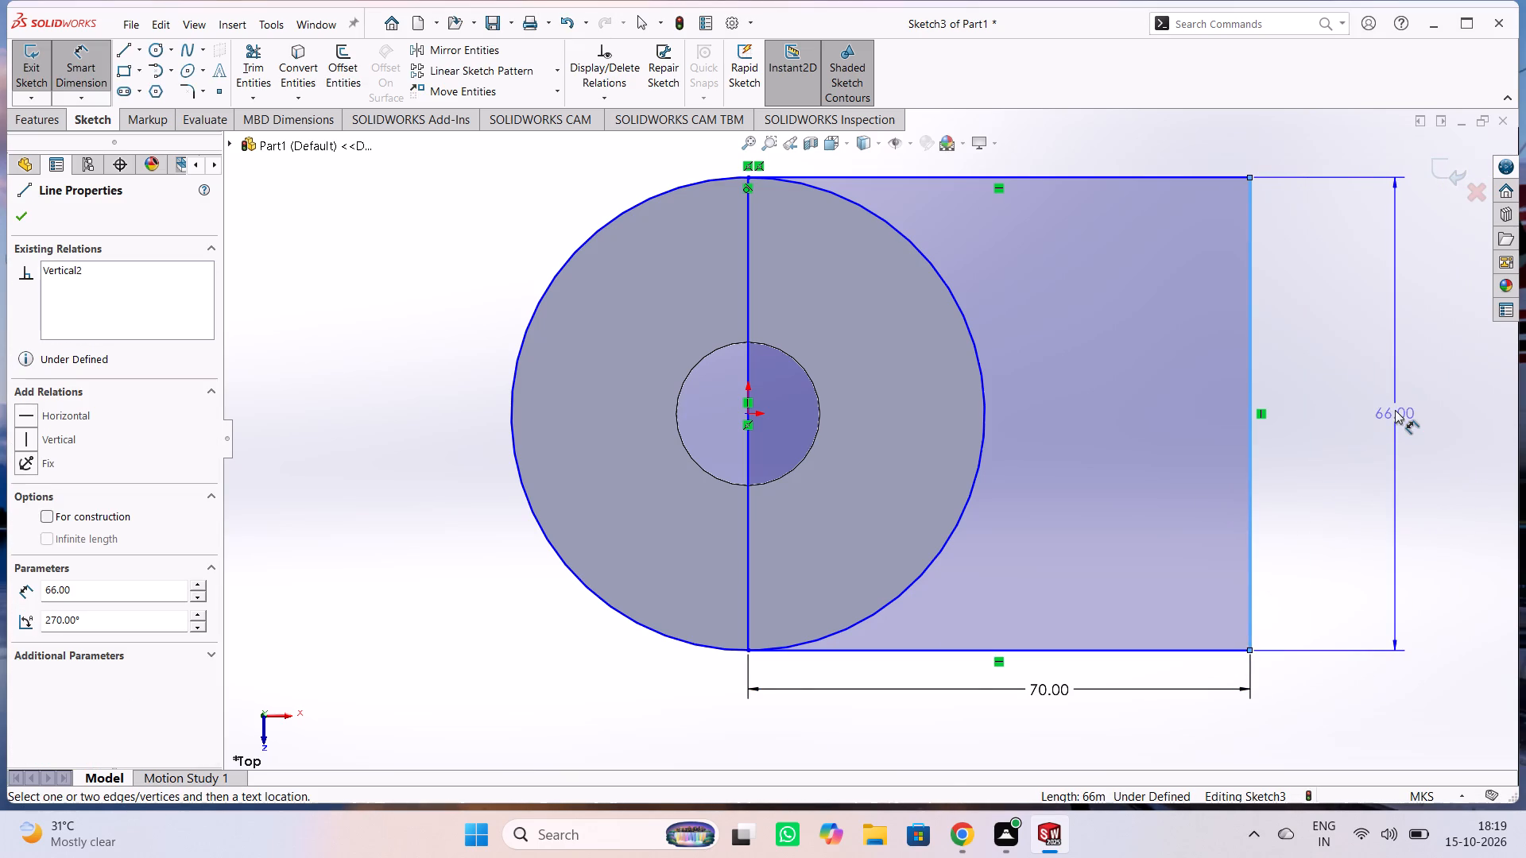
click(1395, 410)
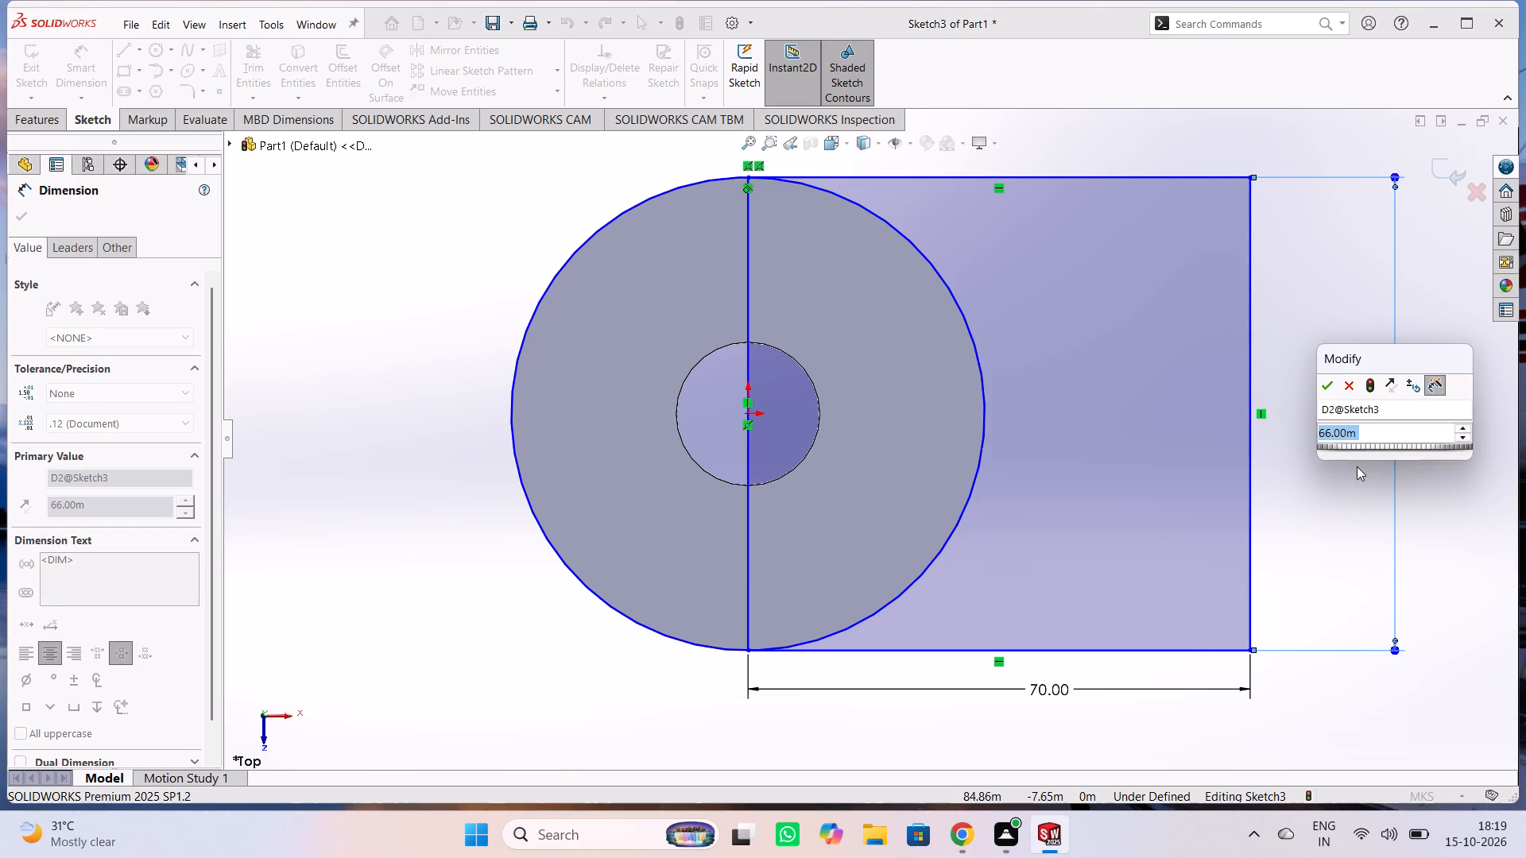
click(1325, 390)
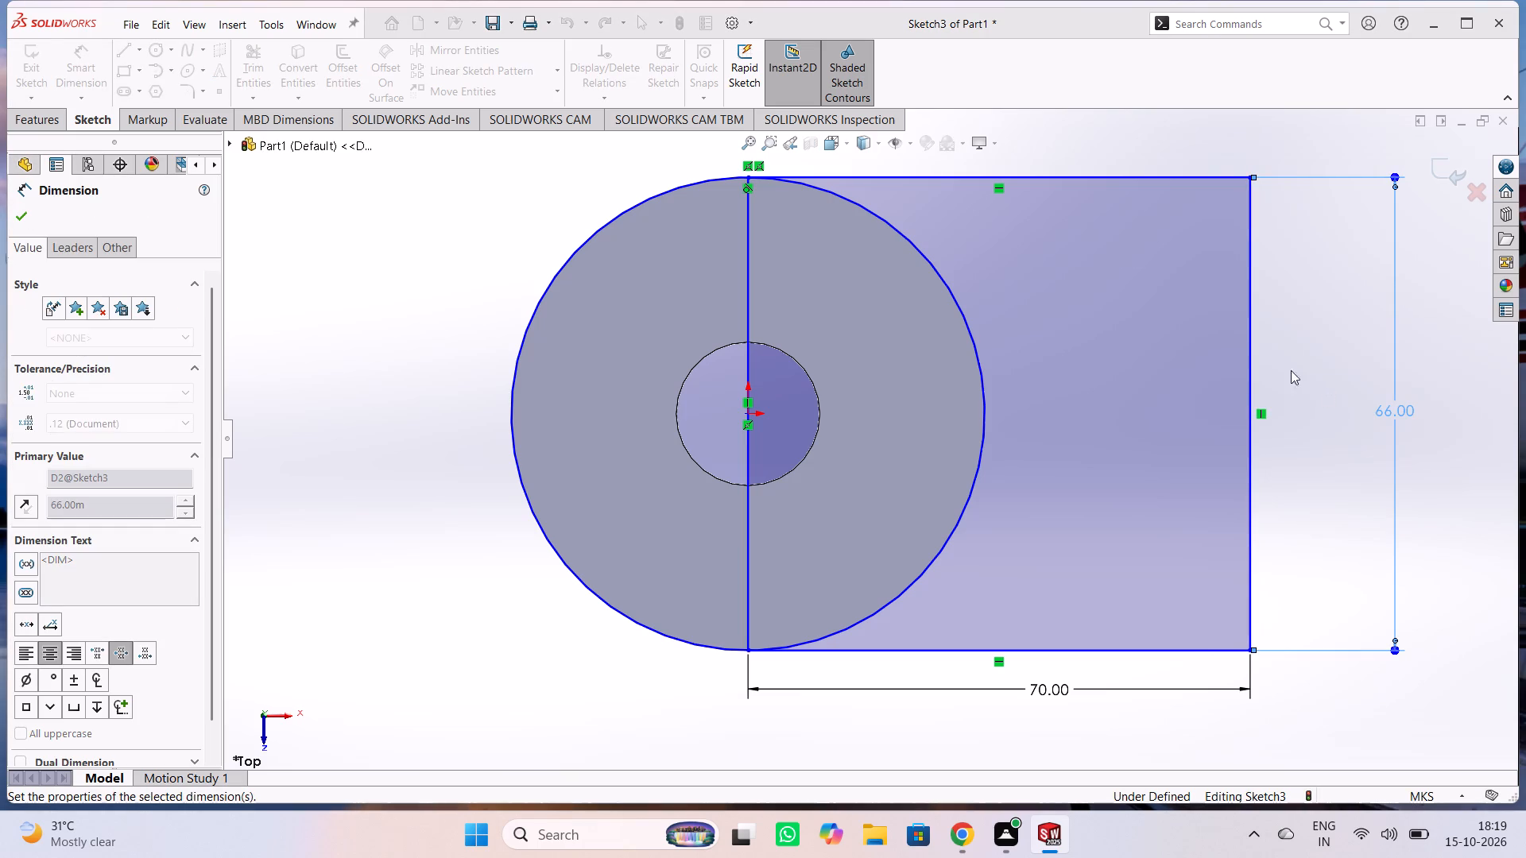
Trim away the half of the circle outside the rectangle and the rectangle's vertical edge through the origin, using Power trim.
click(257, 58)
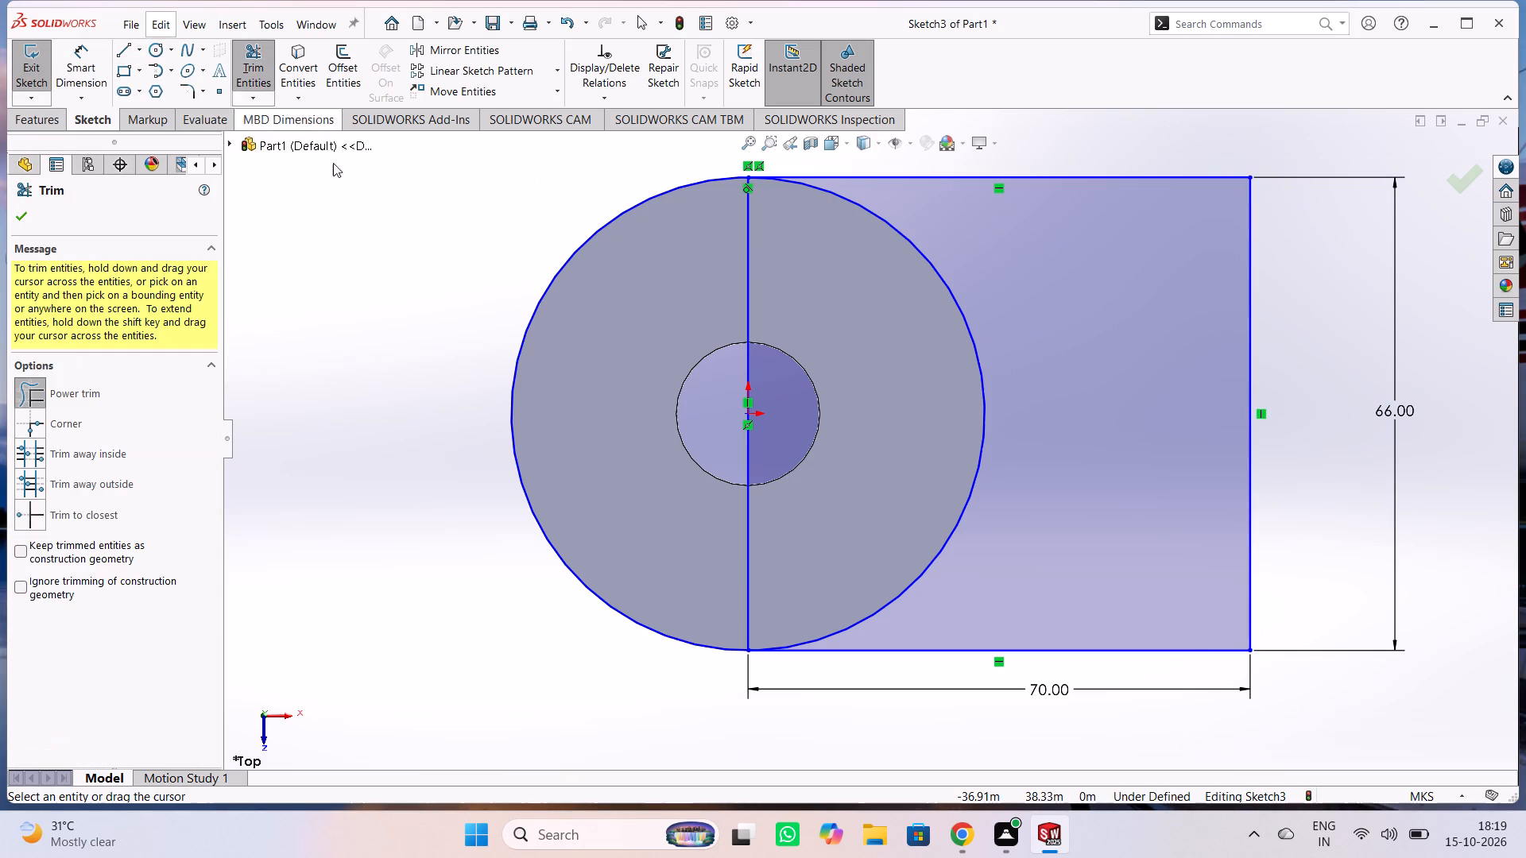
drag(548, 168, 605, 280)
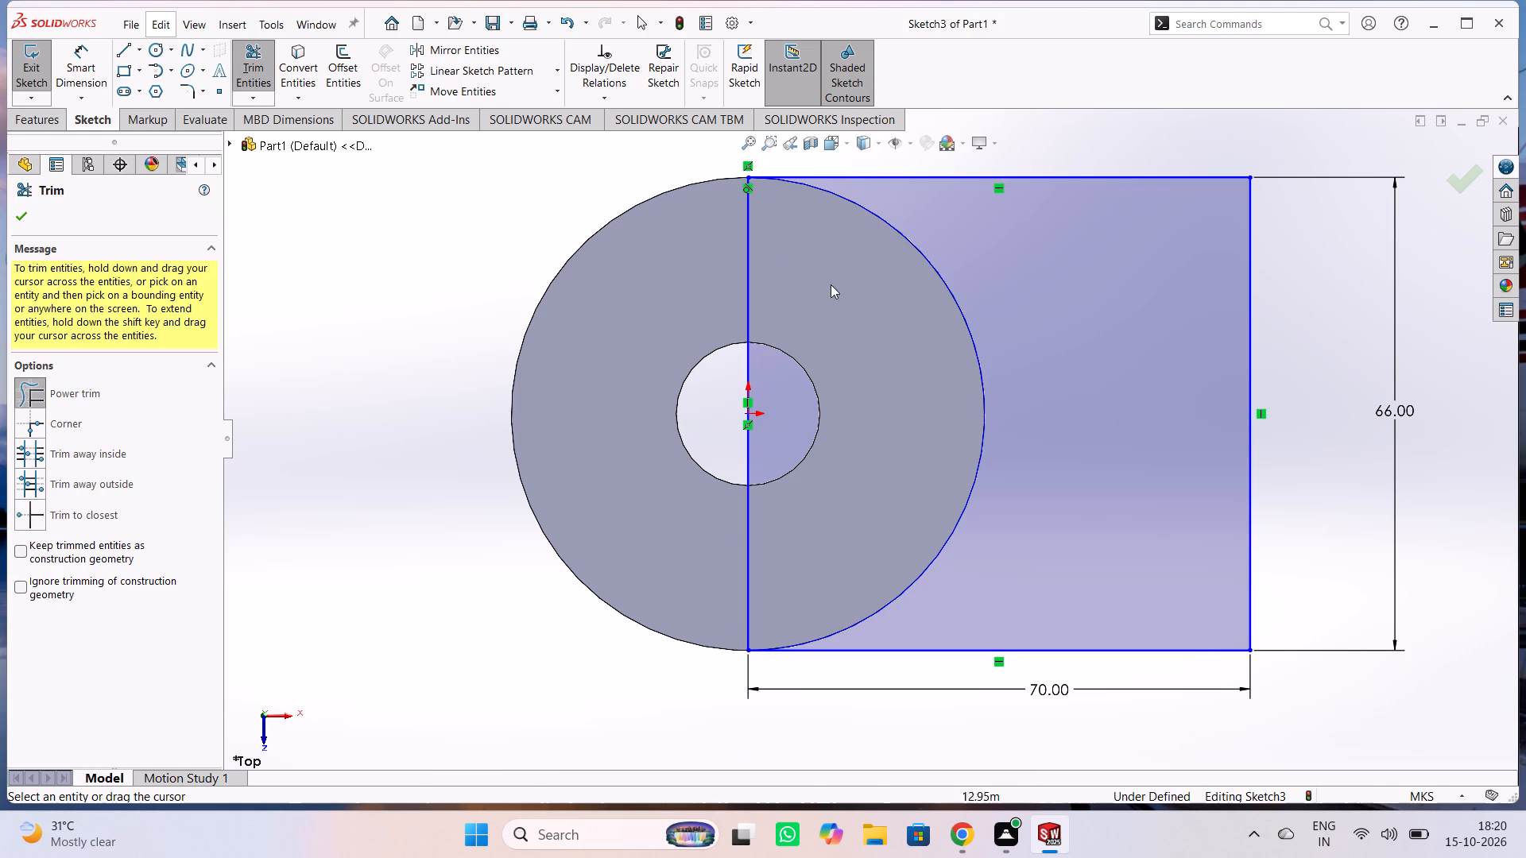
drag(712, 274, 814, 491)
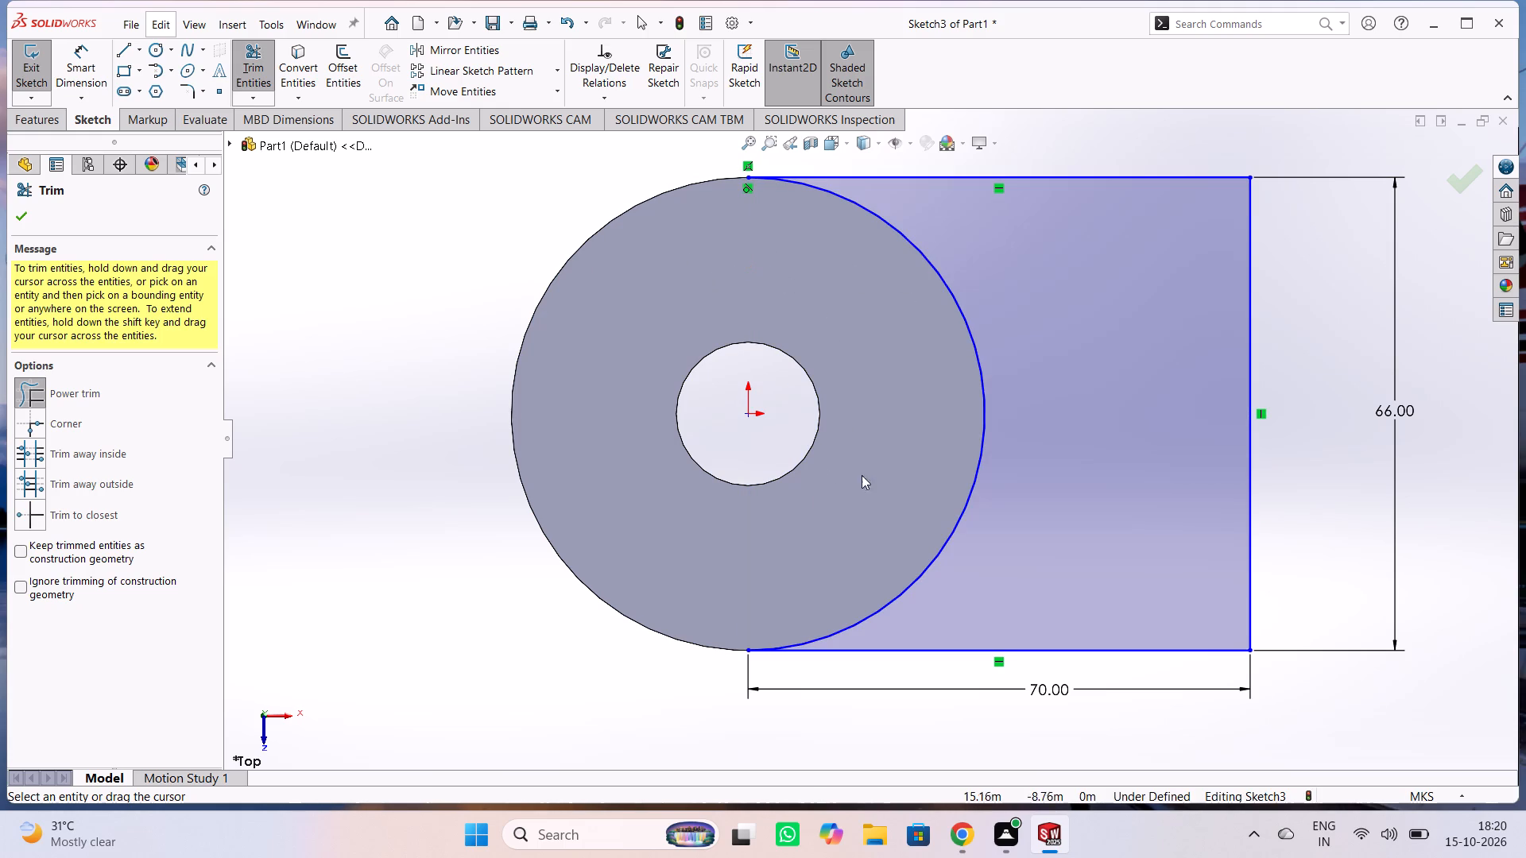
Examine the trimmed 70 by 66 m profile against the bored cylinder from above, from its sides and from below.
scroll(363, 292, down, 1)
scroll(378, 292, up, 2)
scroll(373, 382, up, 1)
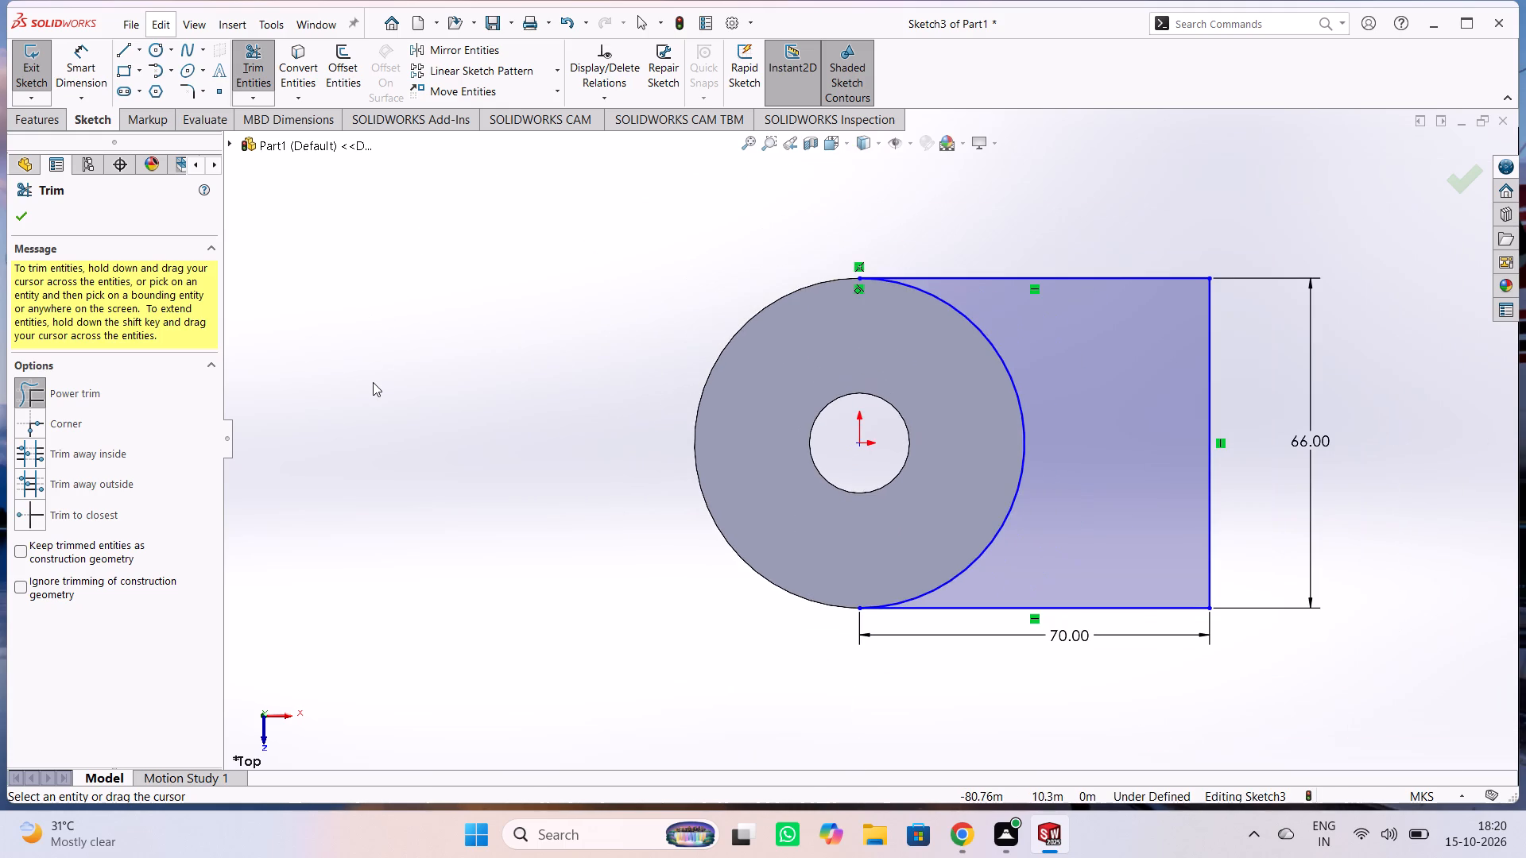
middle_drag(378, 381, 416, 214)
middle_drag(464, 423, 471, 388)
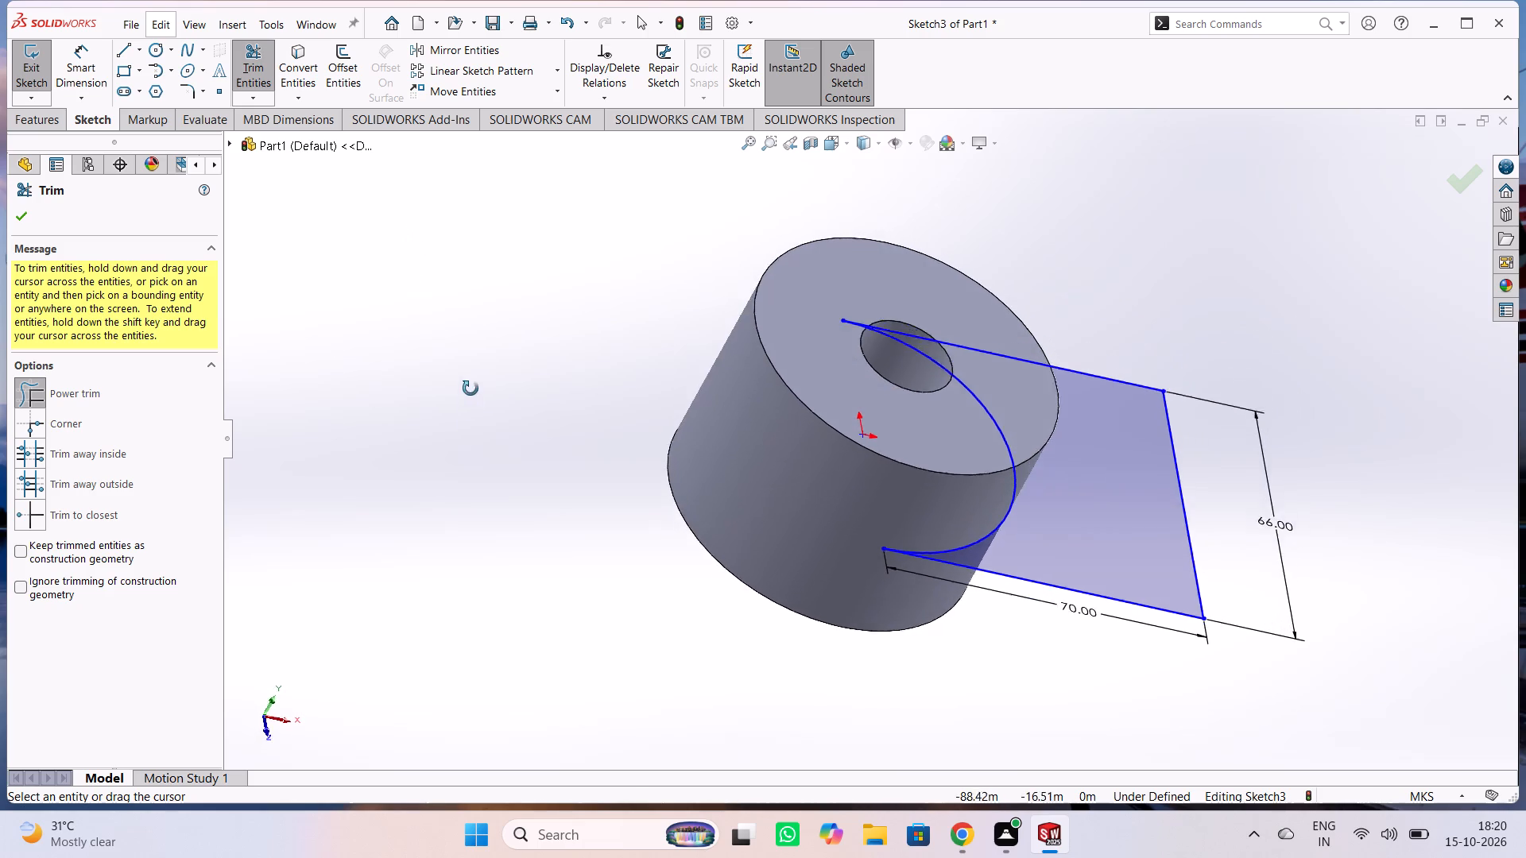
middle_drag(471, 388, 440, 340)
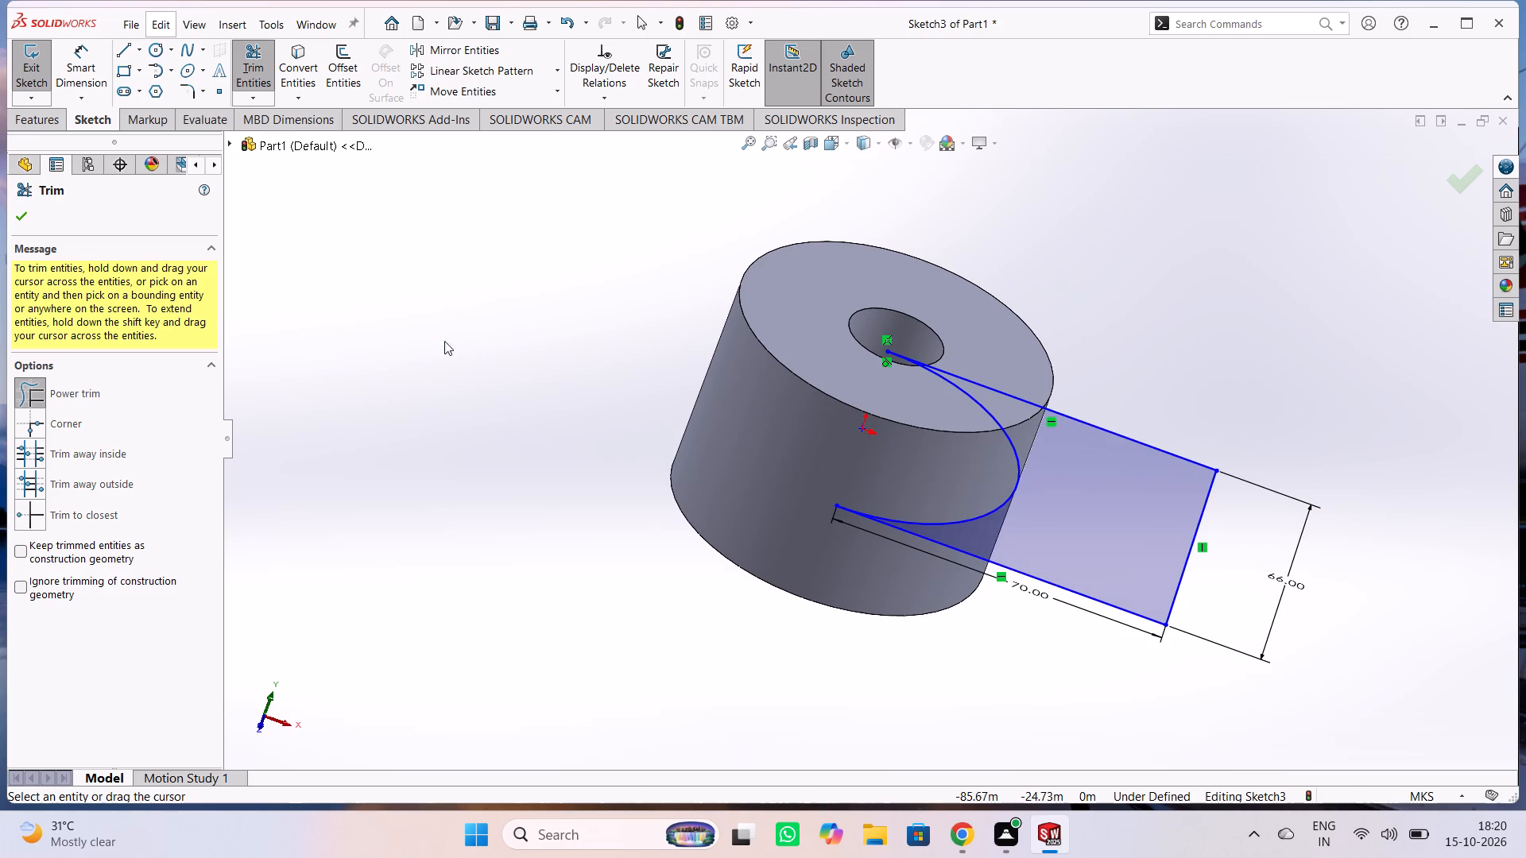
middle_drag(430, 415, 1020, 506)
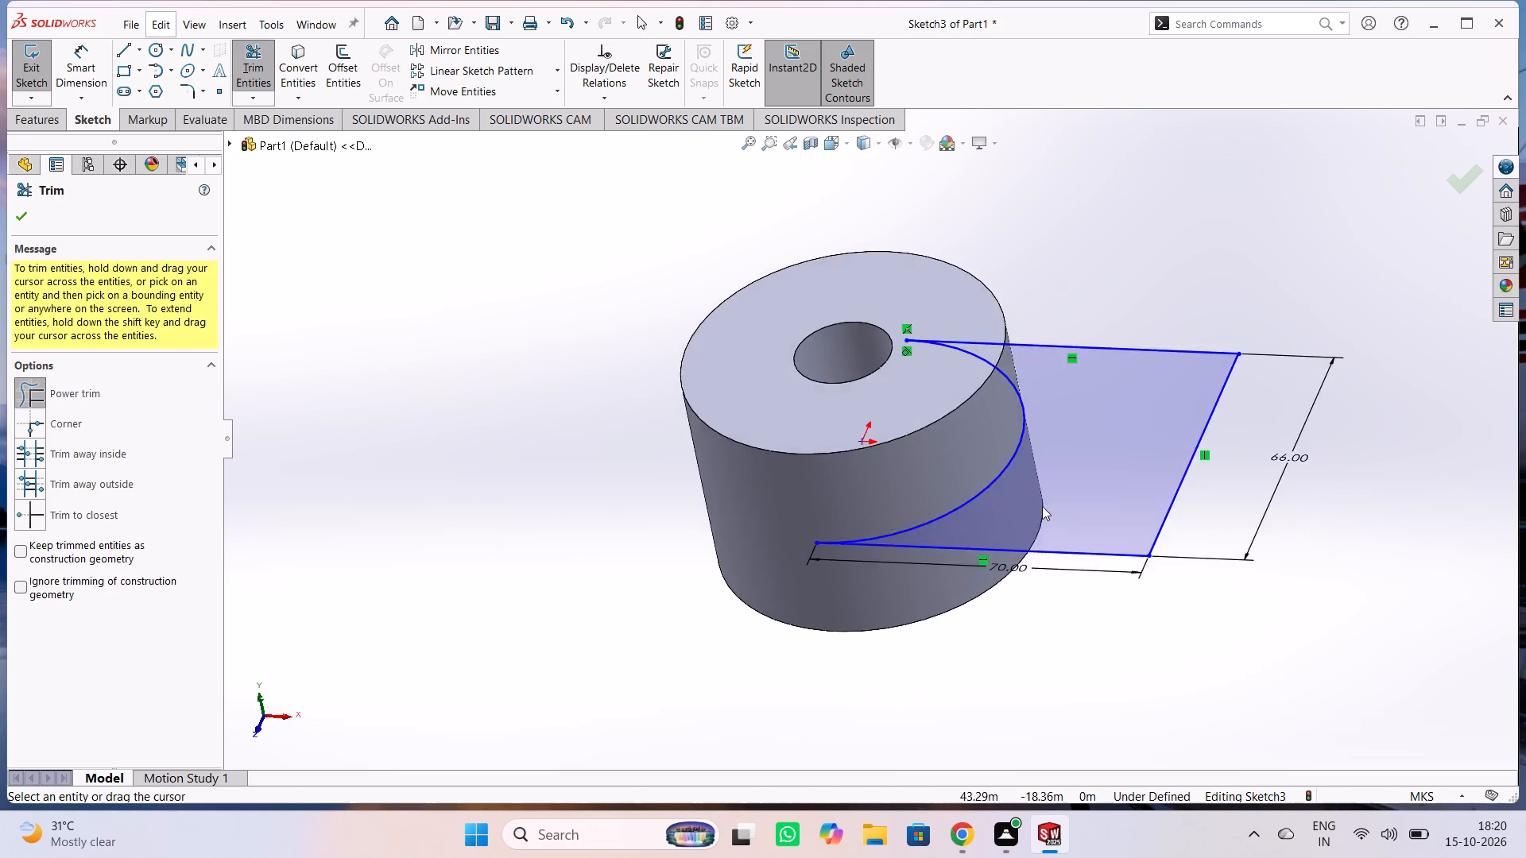
middle_drag(1042, 506, 1027, 435)
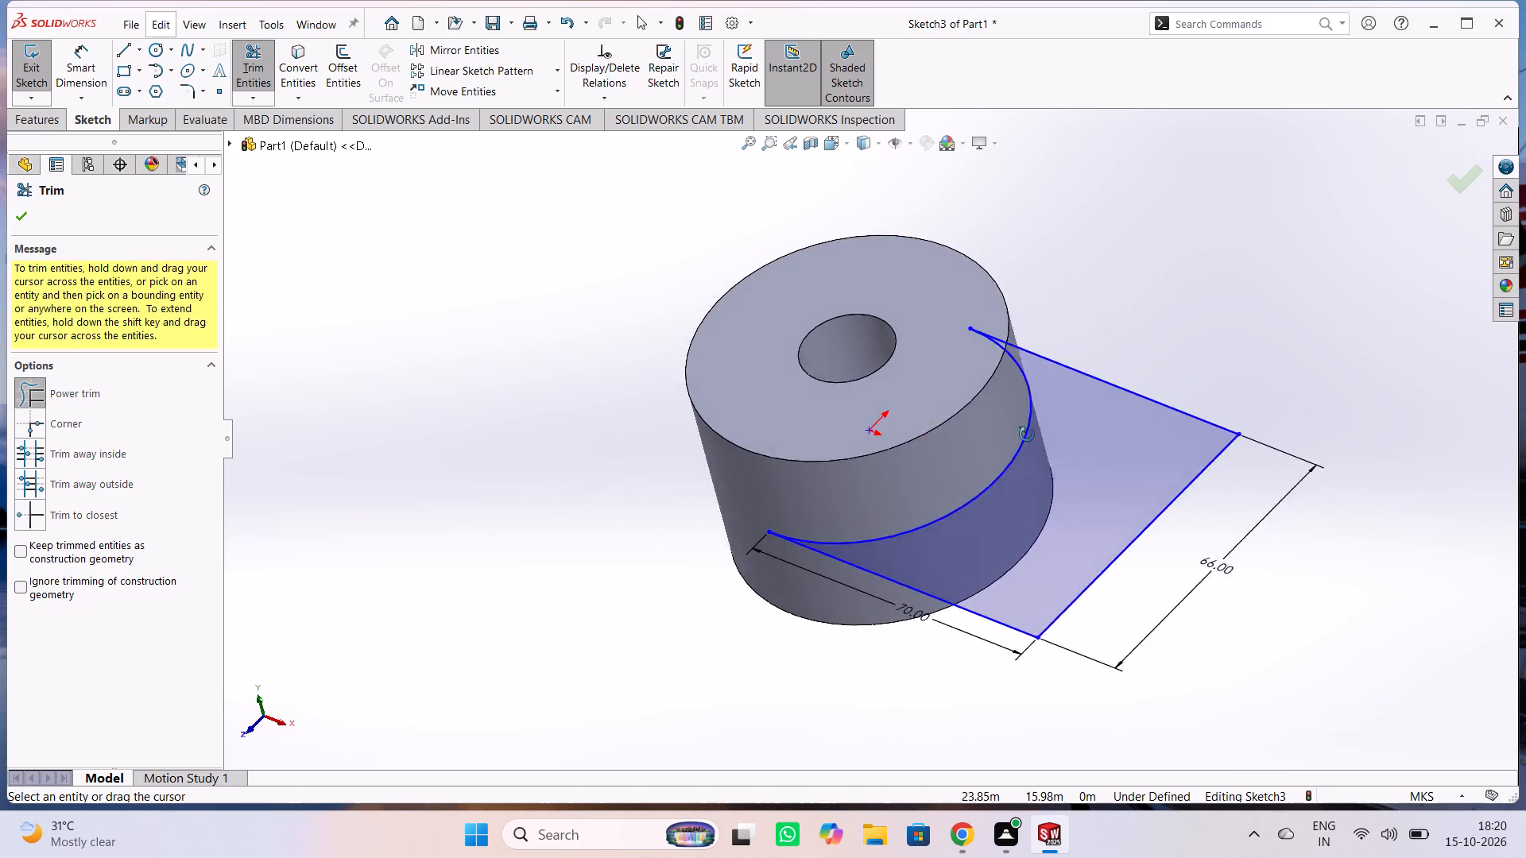
middle_drag(1027, 435, 587, 373)
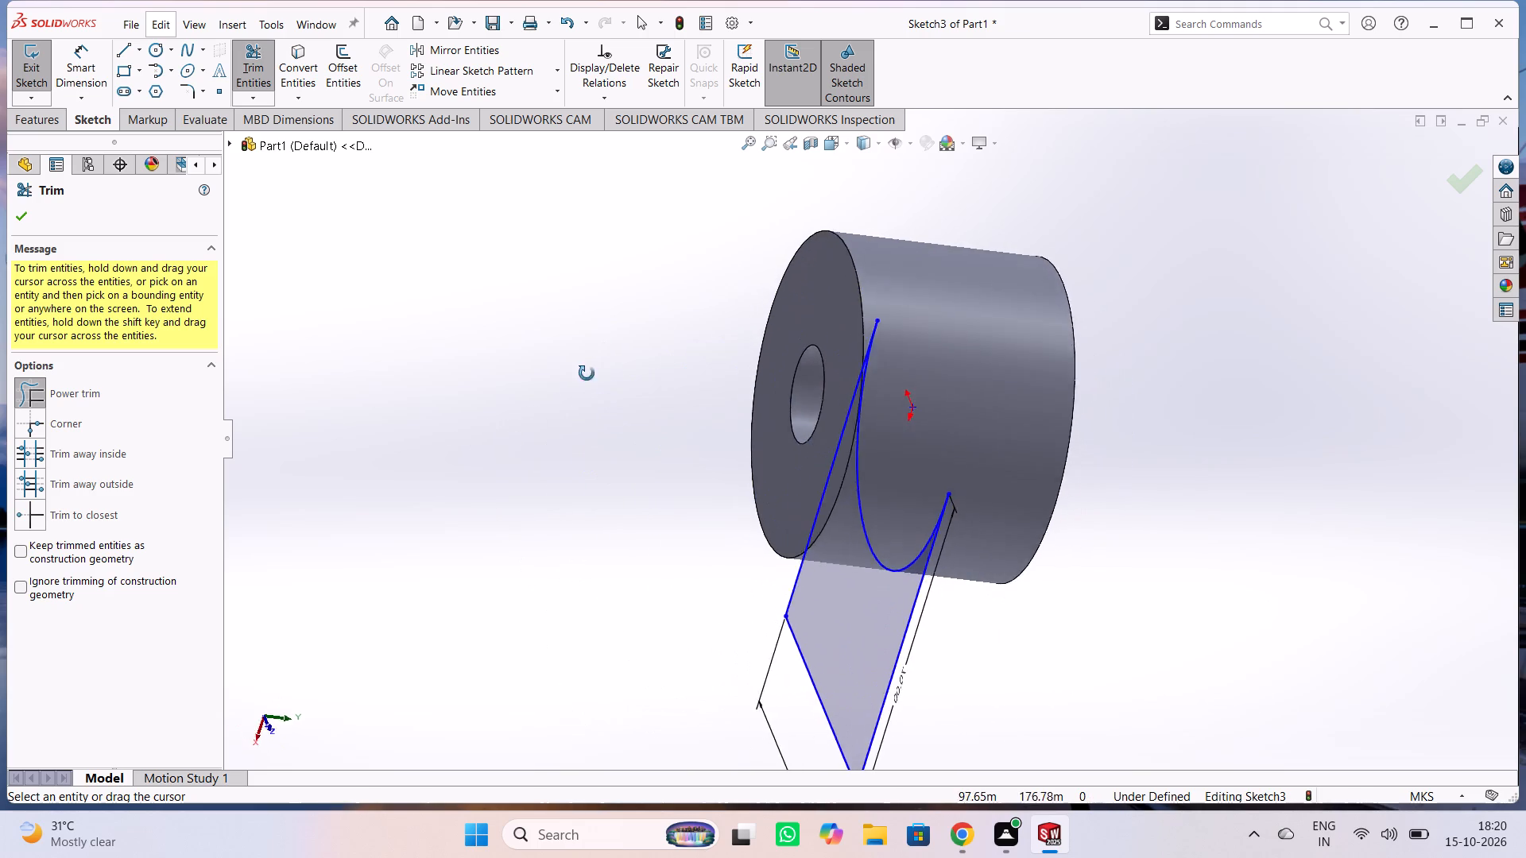
middle_drag(587, 373, 548, 443)
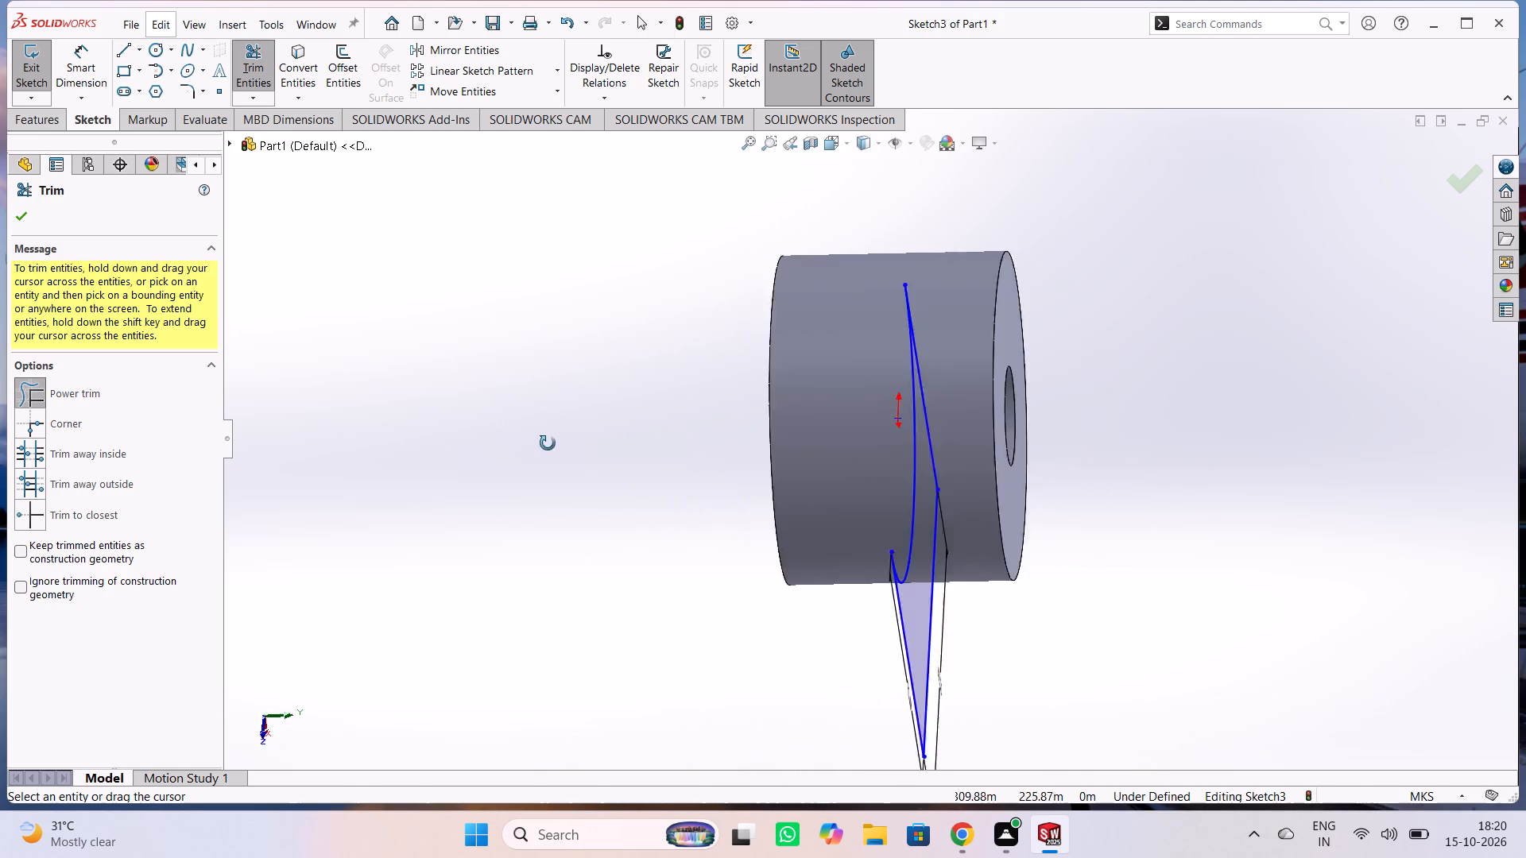
middle_drag(548, 443, 556, 440)
middle_drag(642, 437, 726, 422)
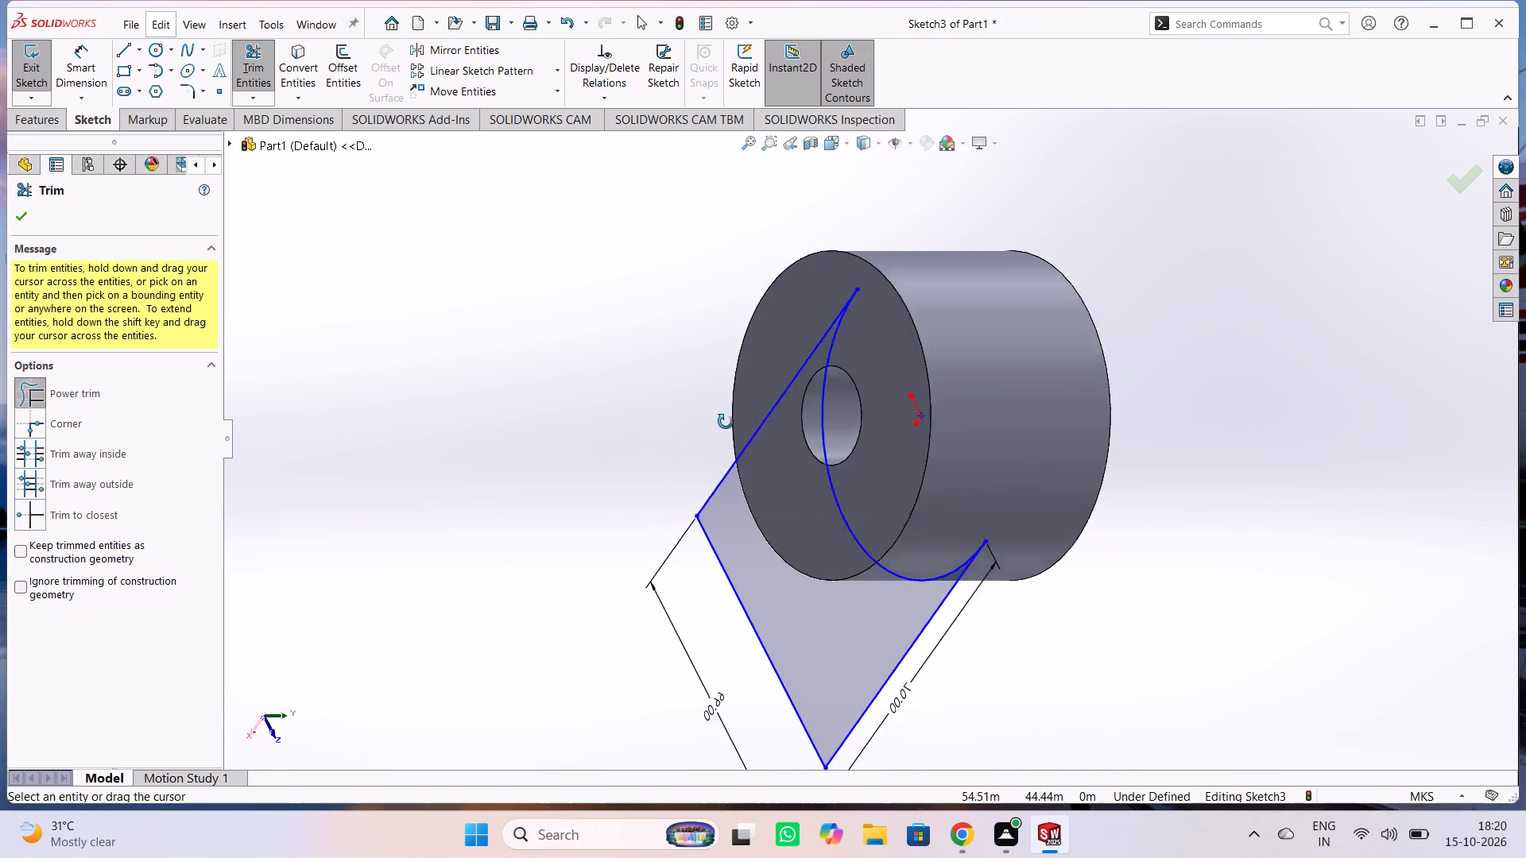
middle_drag(726, 422, 738, 423)
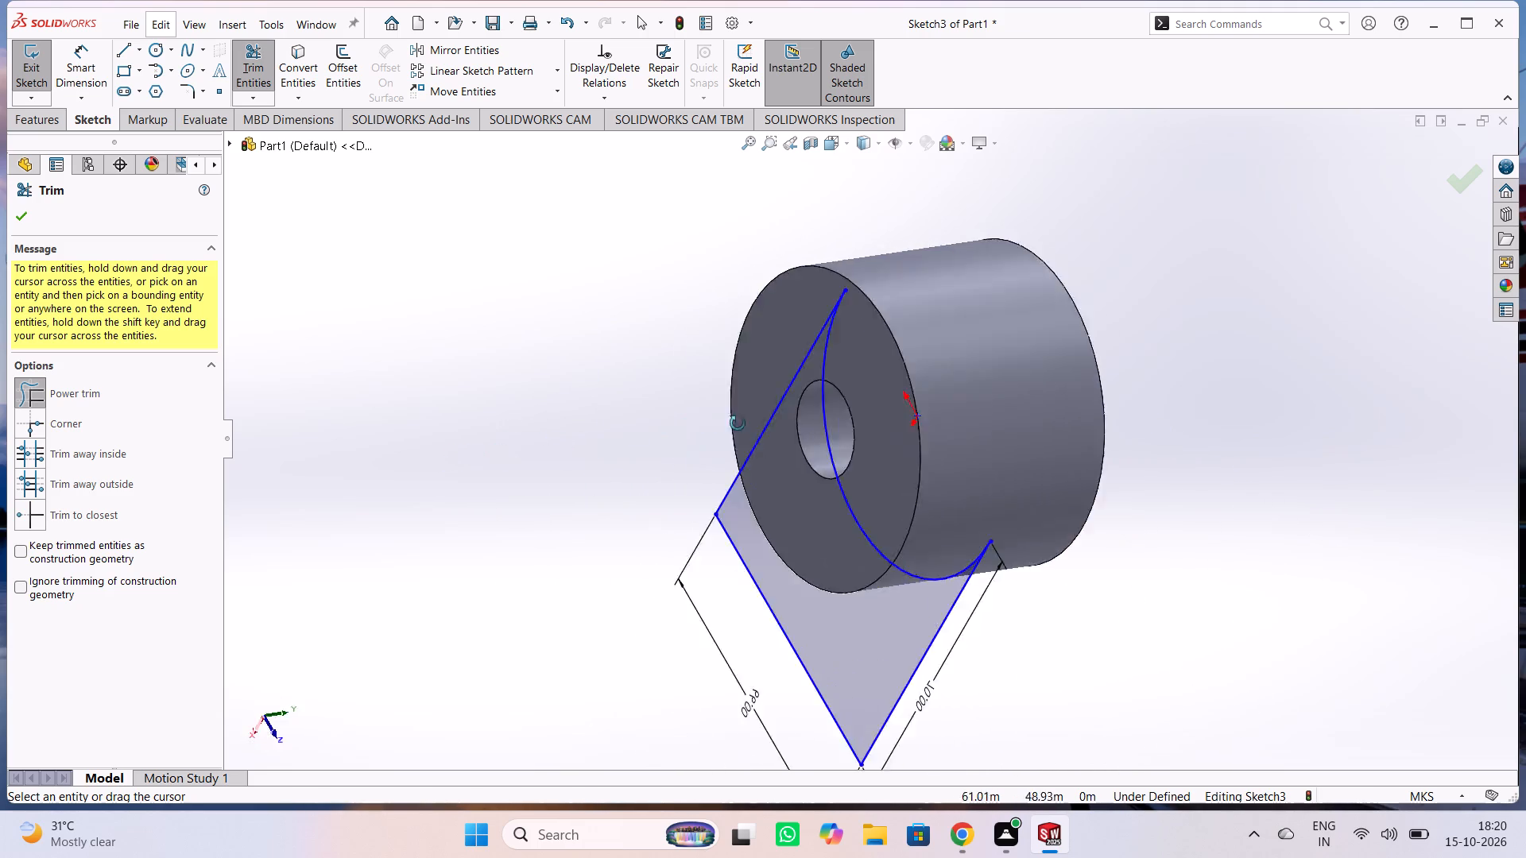
middle_drag(738, 423, 681, 454)
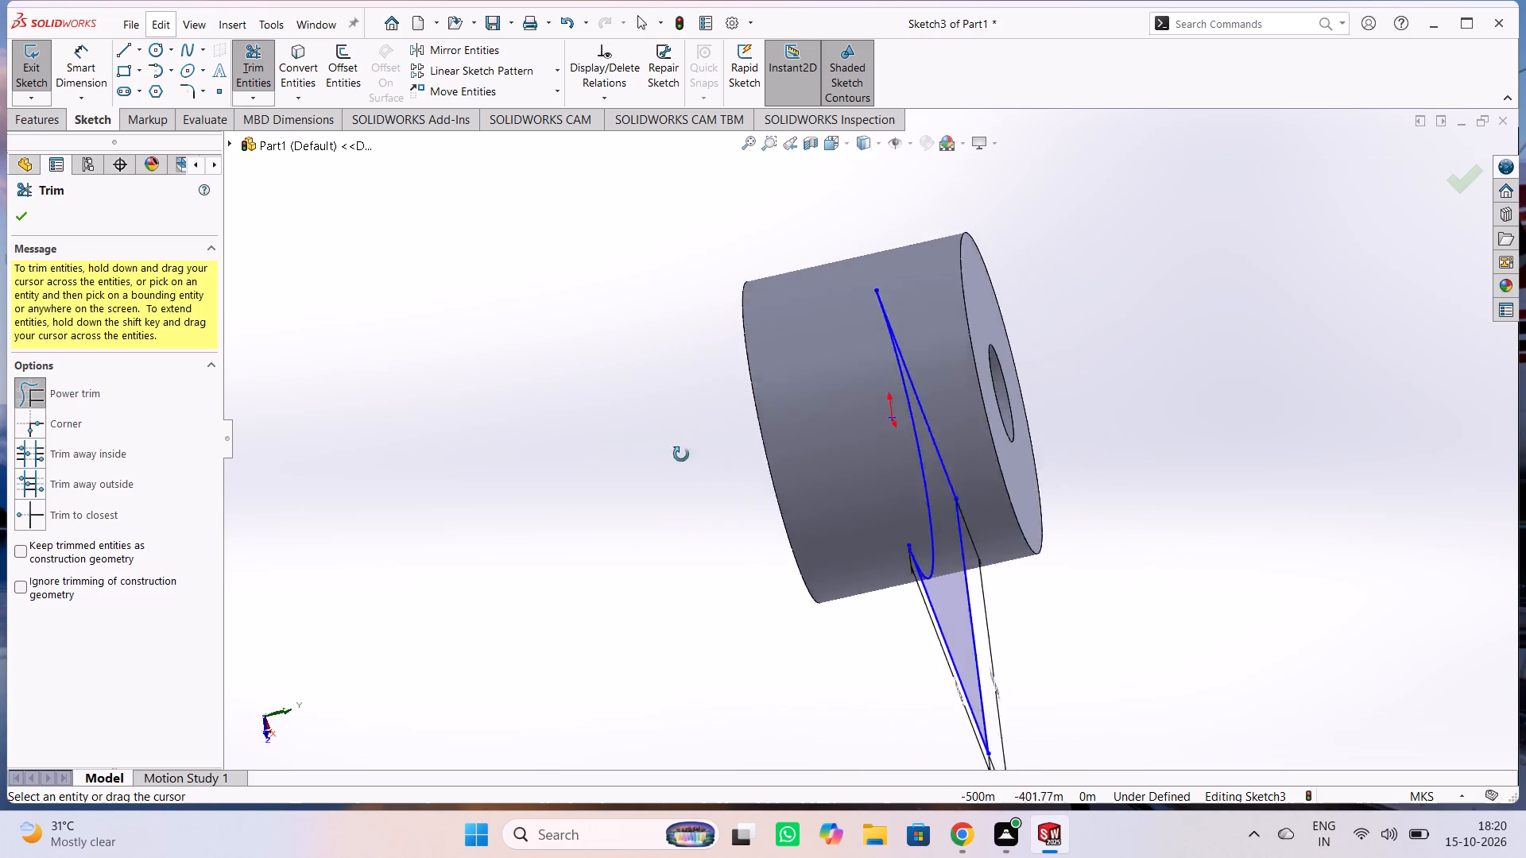
middle_drag(681, 454, 669, 443)
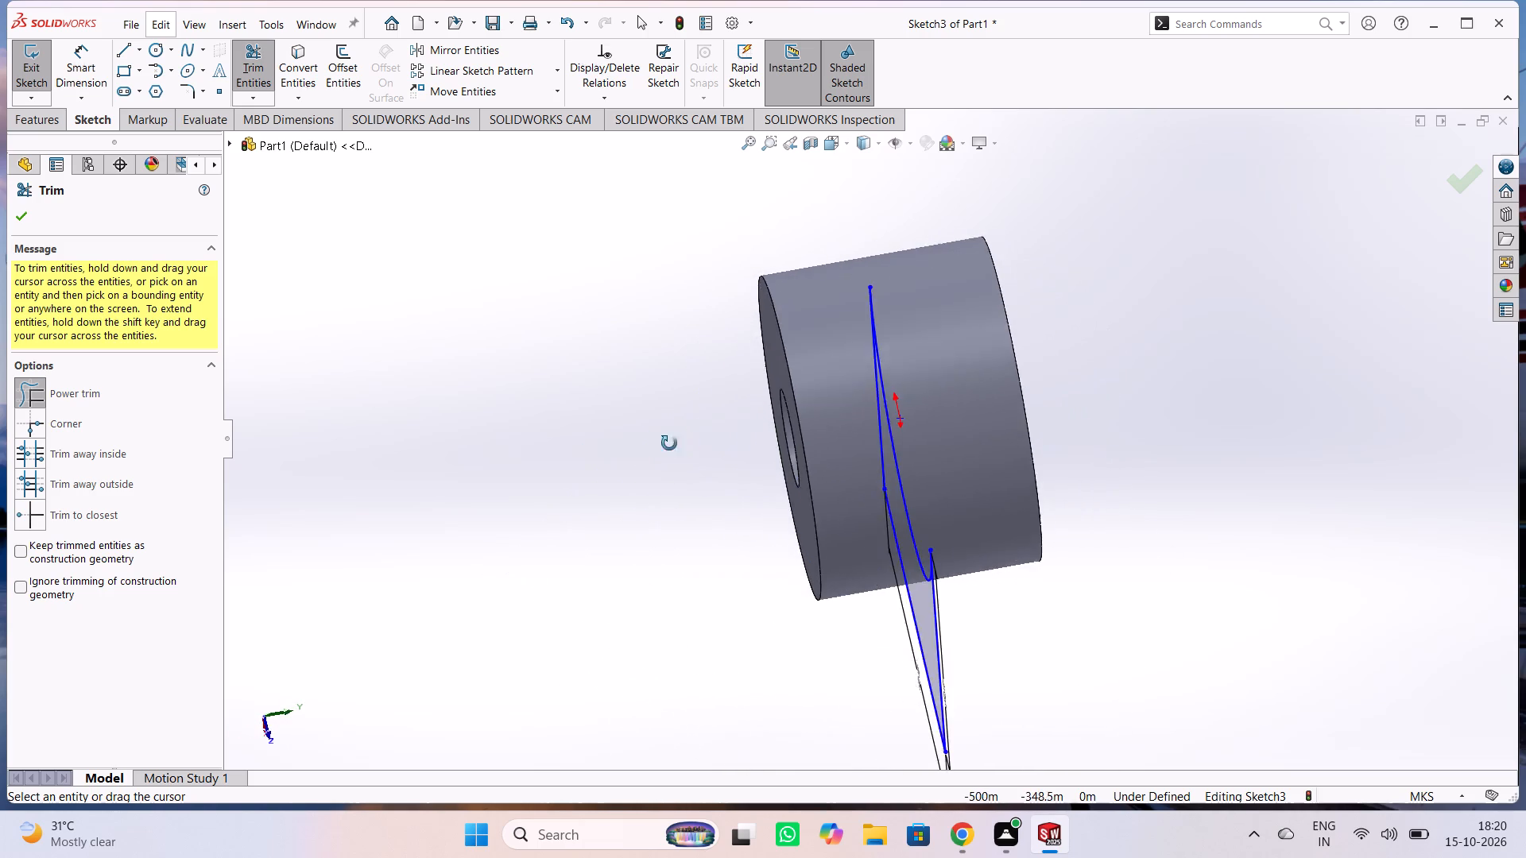
middle_drag(669, 443, 751, 465)
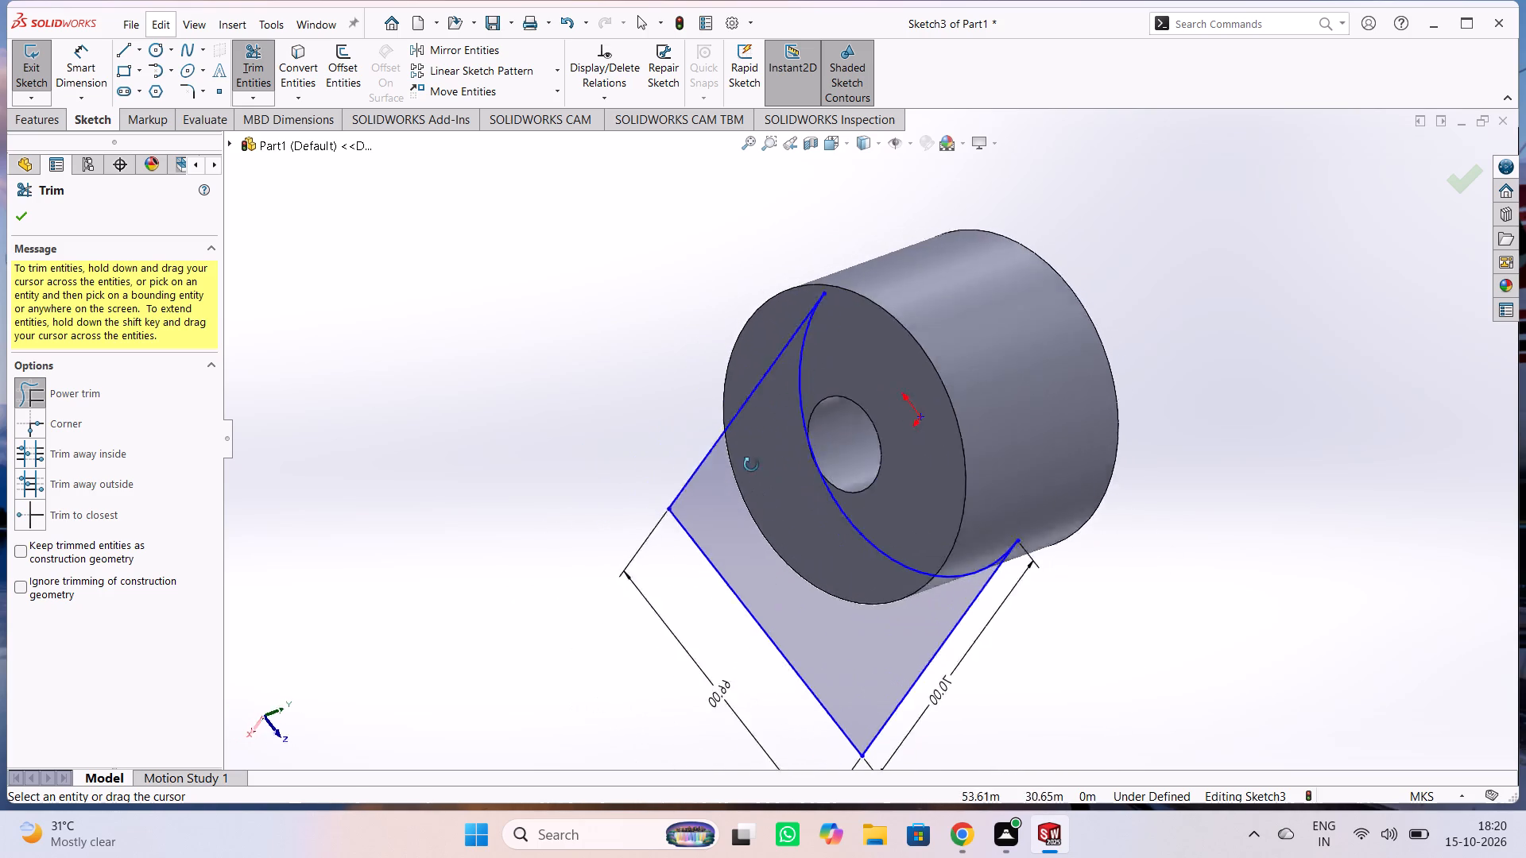
middle_drag(751, 465, 812, 467)
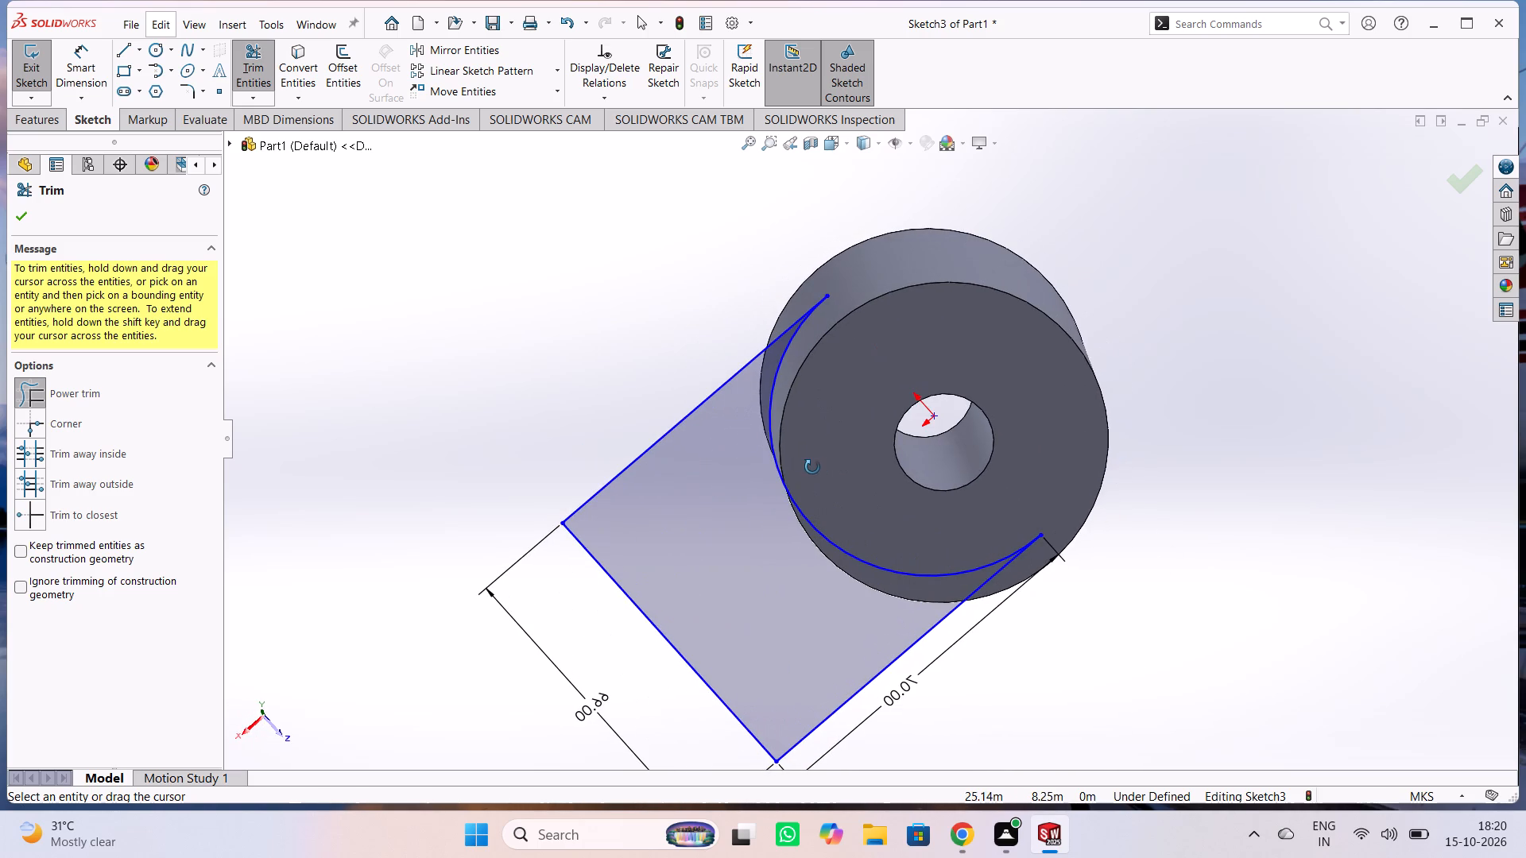
middle_drag(812, 467, 777, 464)
middle_drag(777, 464, 820, 447)
middle_drag(820, 447, 823, 435)
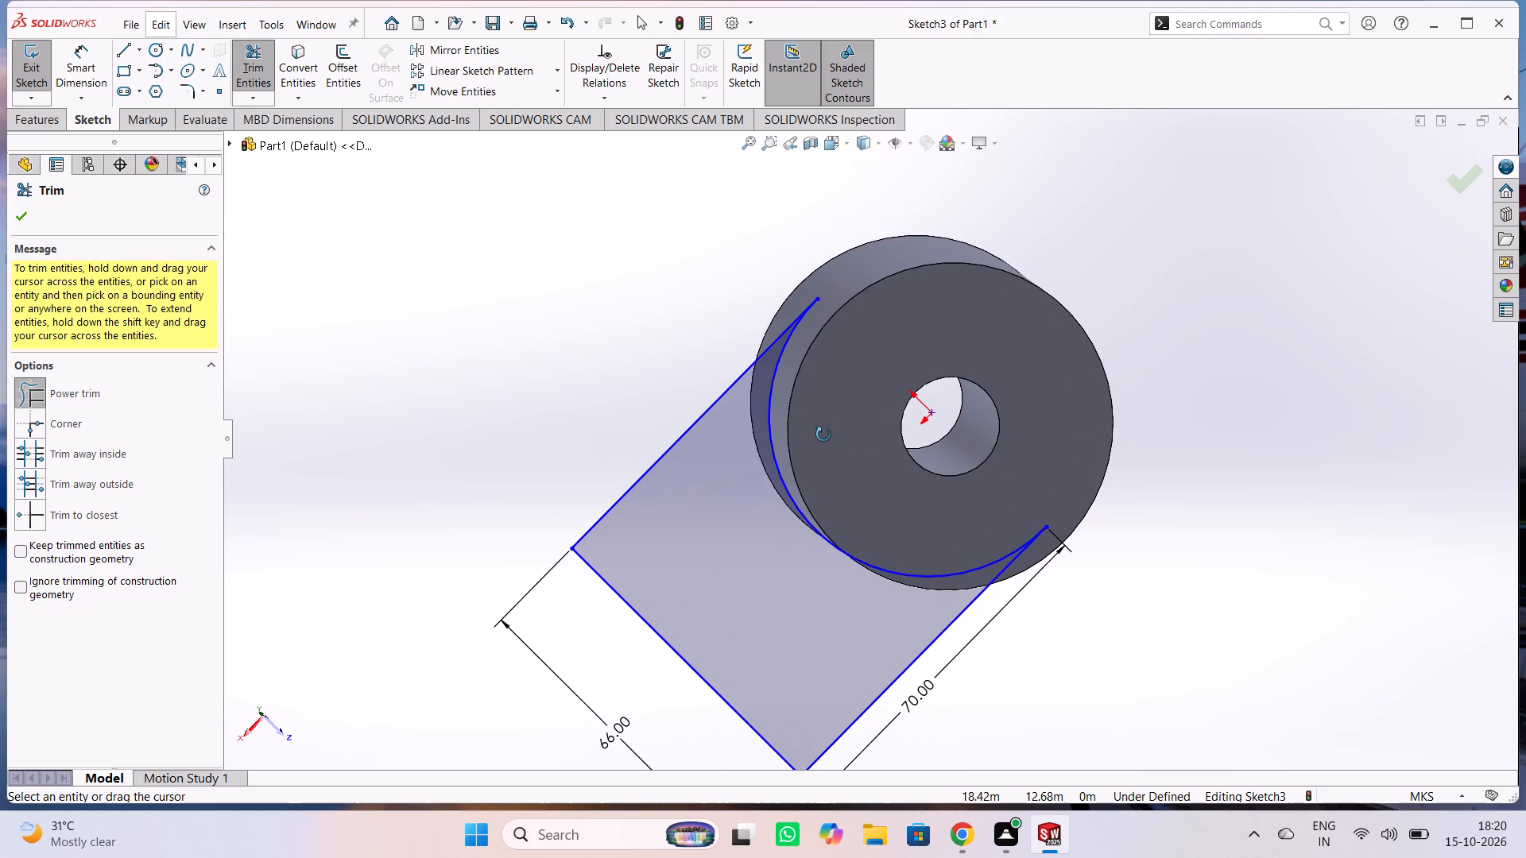
middle_drag(823, 435, 916, 465)
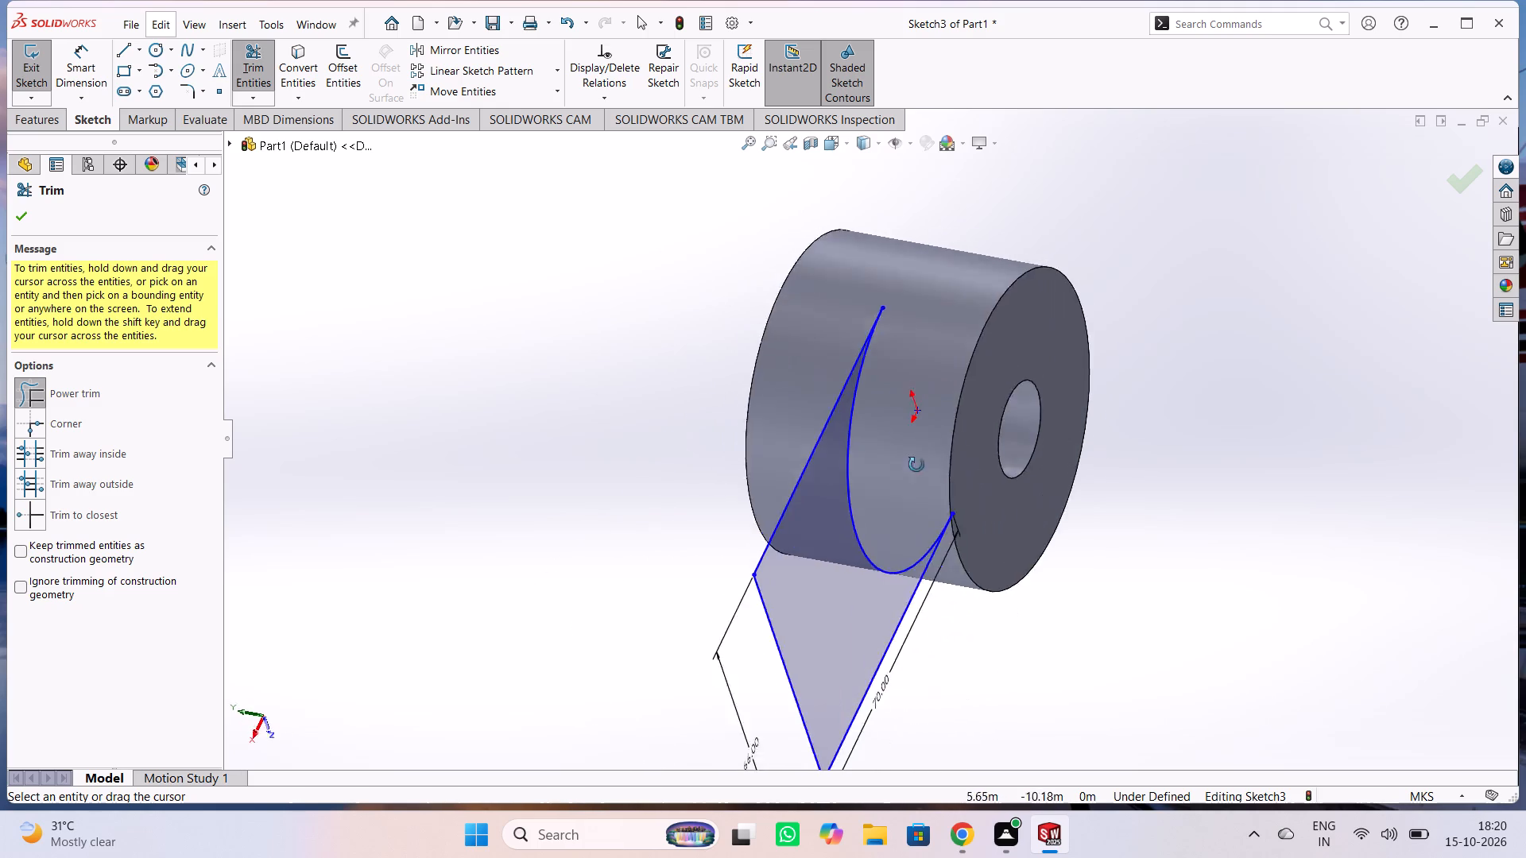
middle_drag(916, 465, 991, 441)
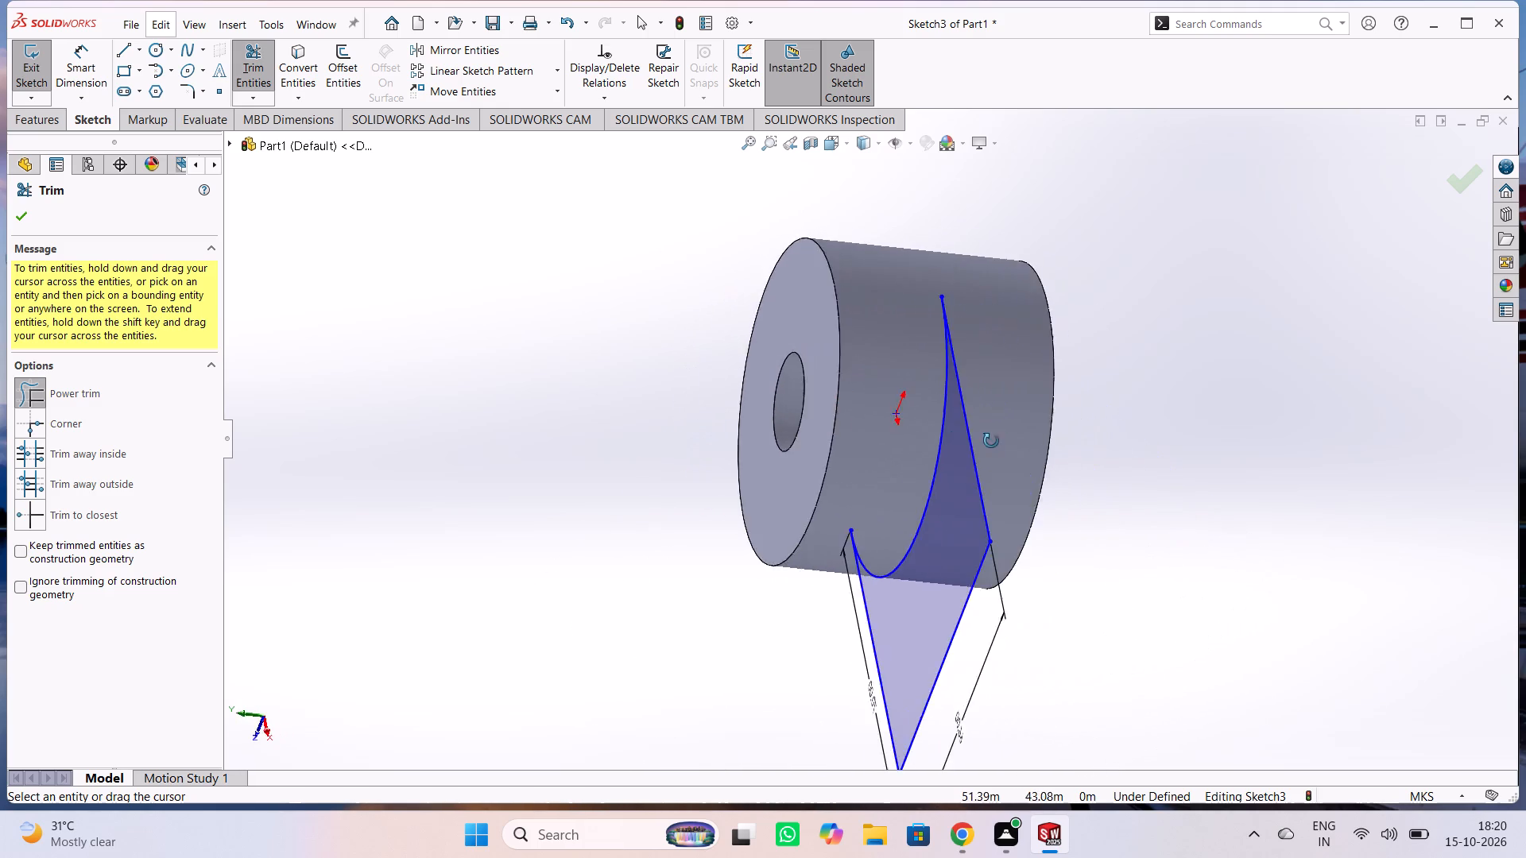
middle_drag(991, 441, 1226, 405)
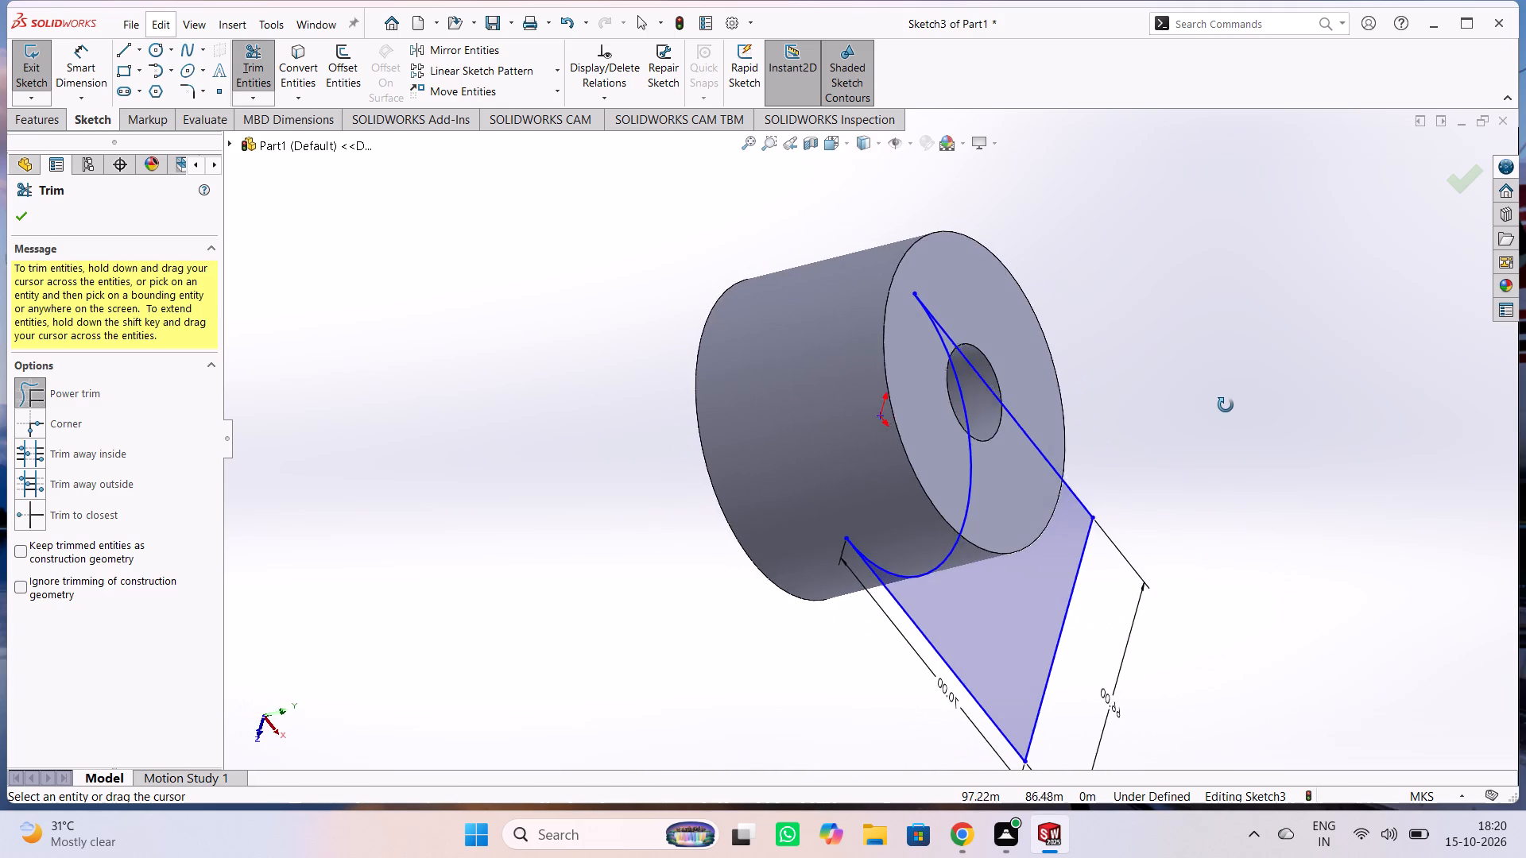
middle_drag(1226, 405, 796, 432)
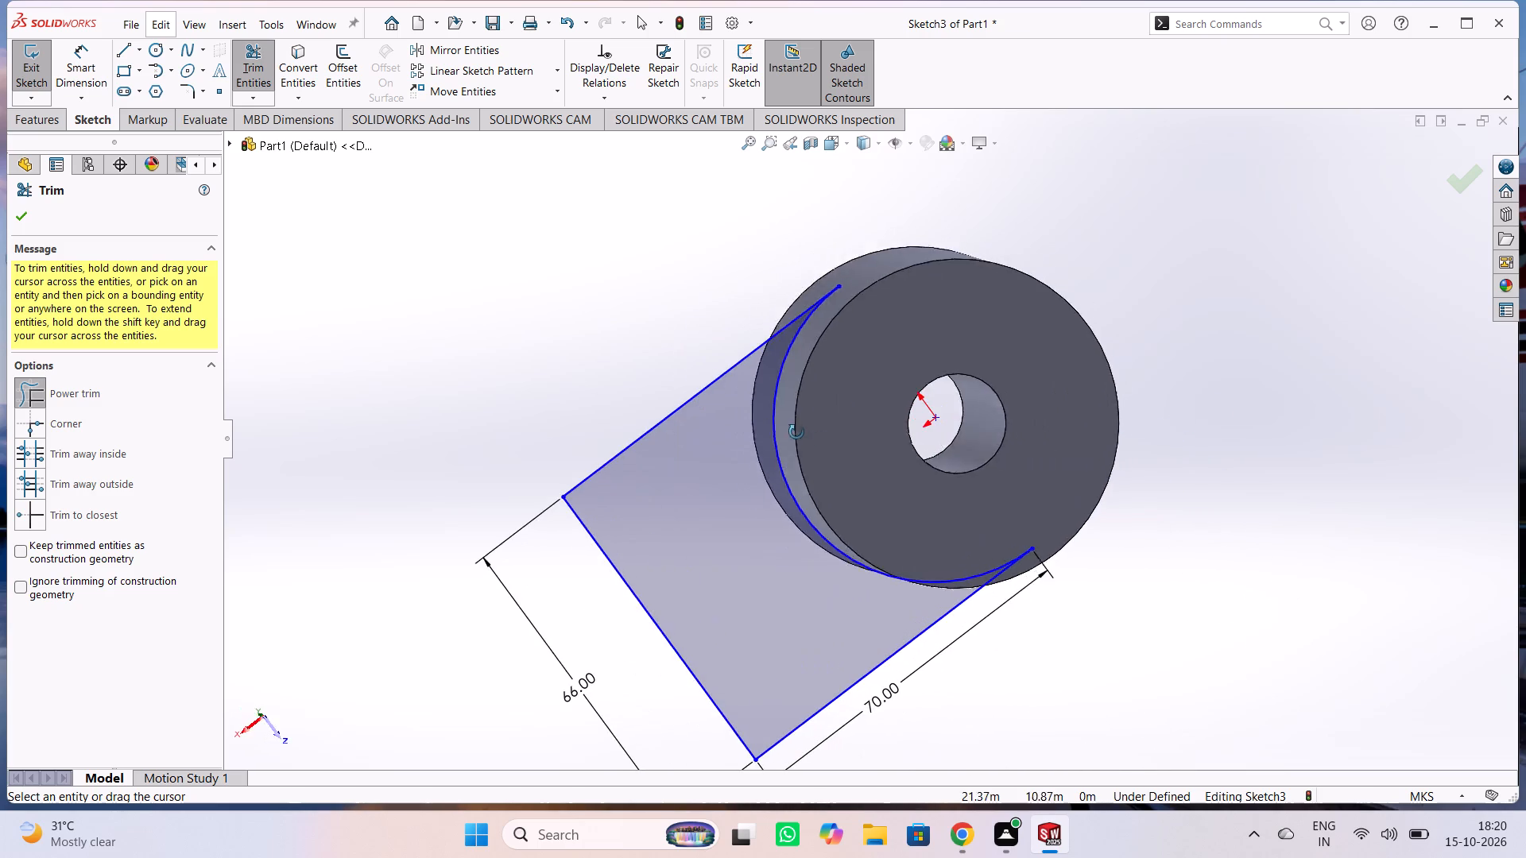
middle_drag(796, 432, 890, 415)
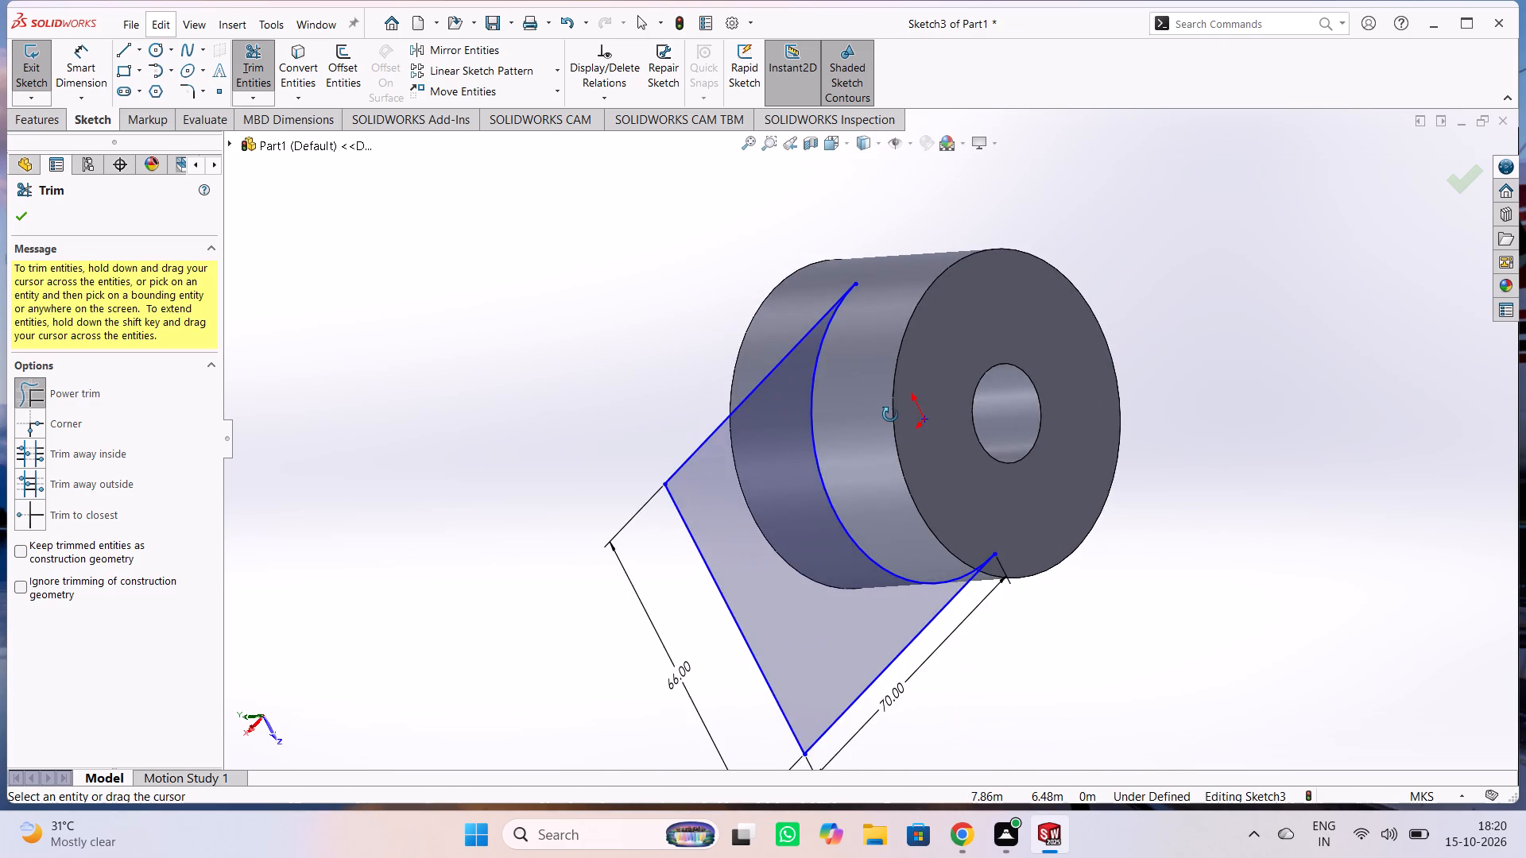
middle_drag(890, 415, 1028, 399)
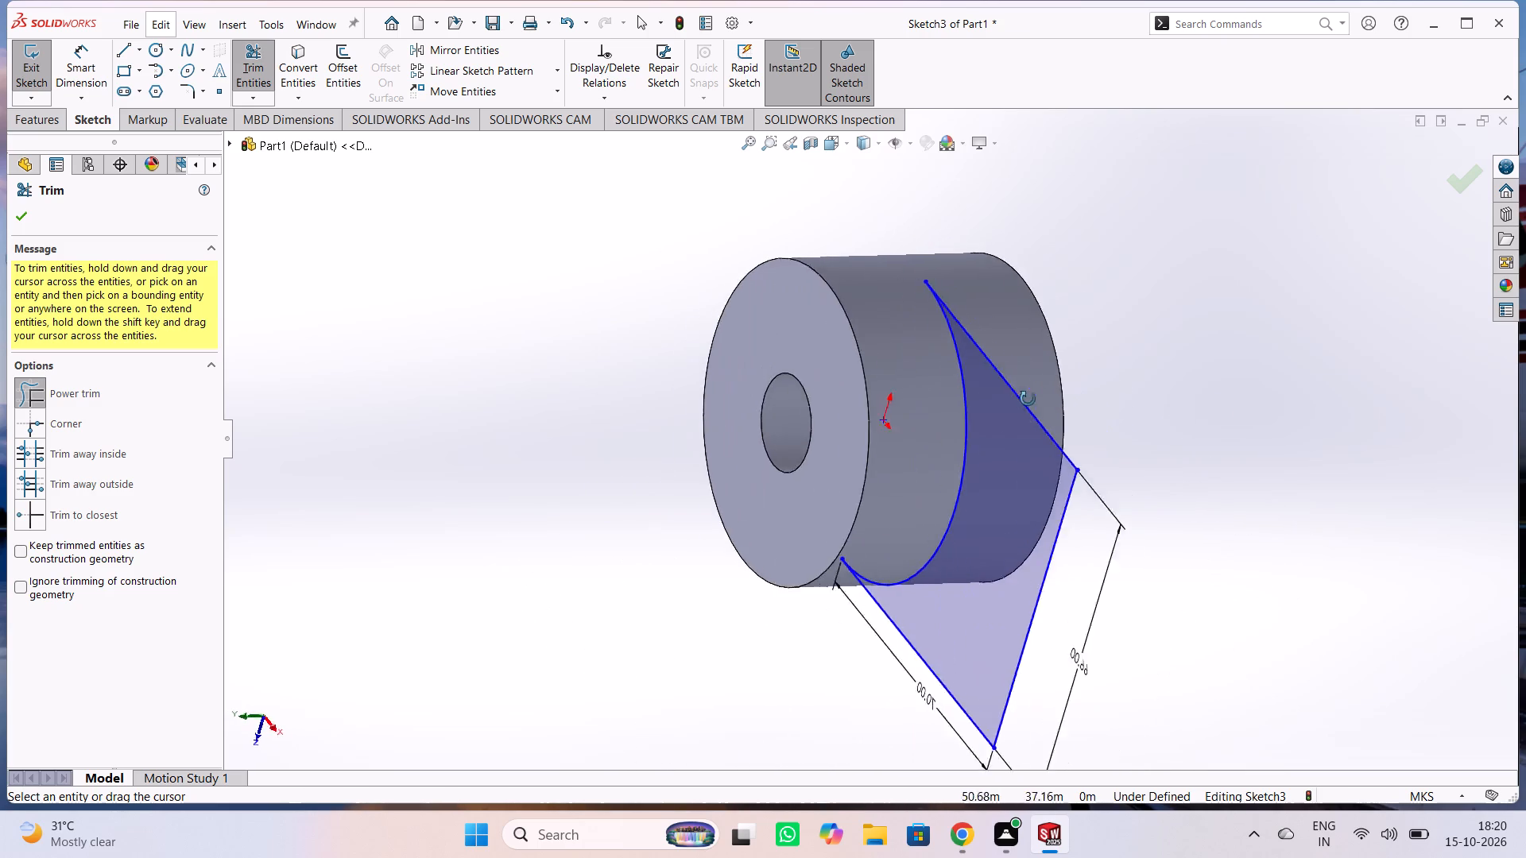
middle_drag(1028, 399, 1270, 358)
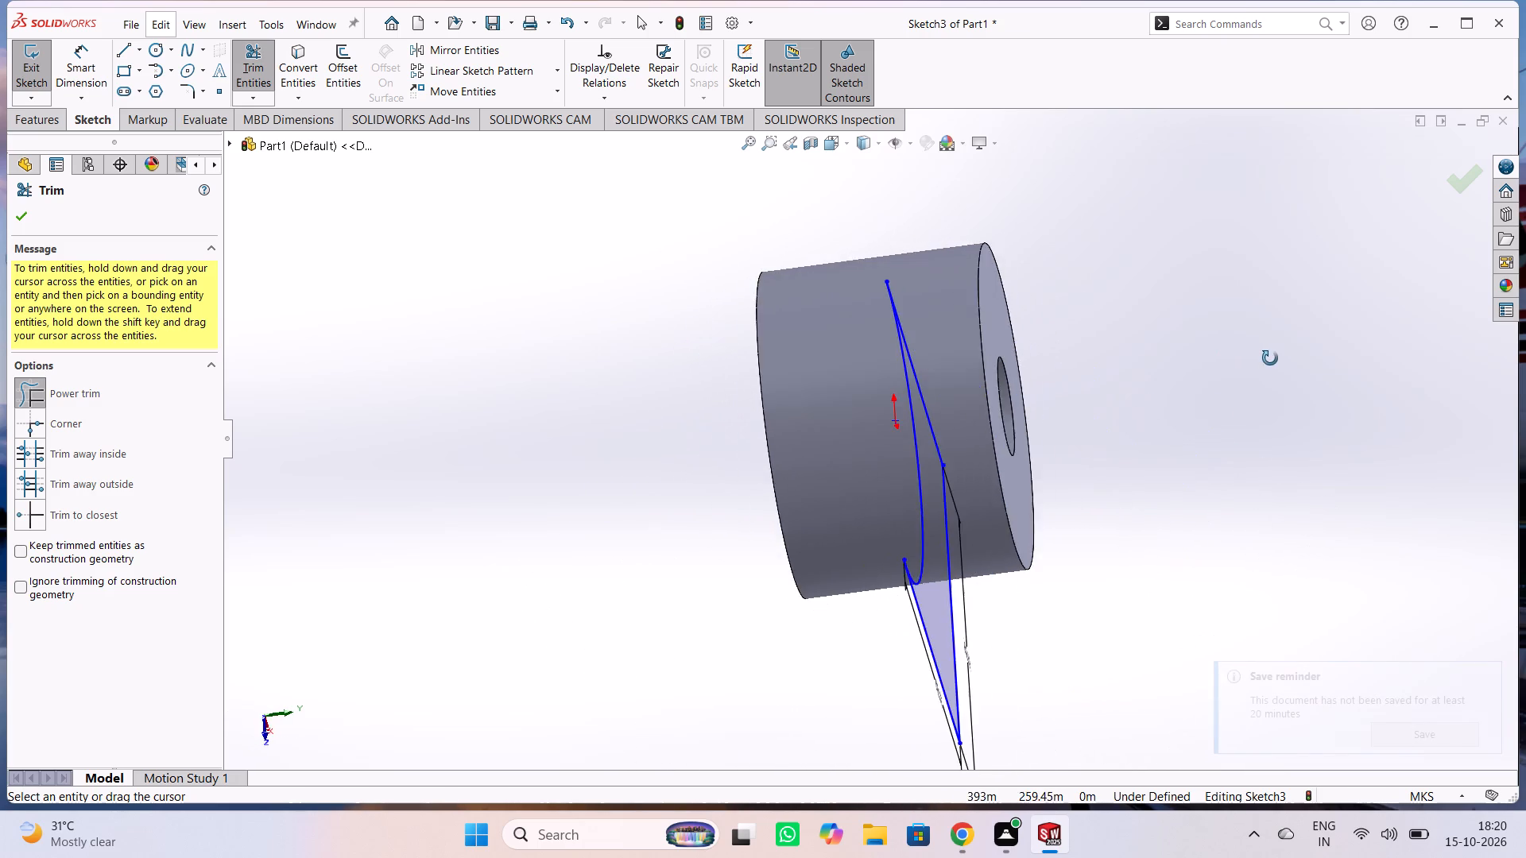
middle_drag(1270, 358, 1367, 389)
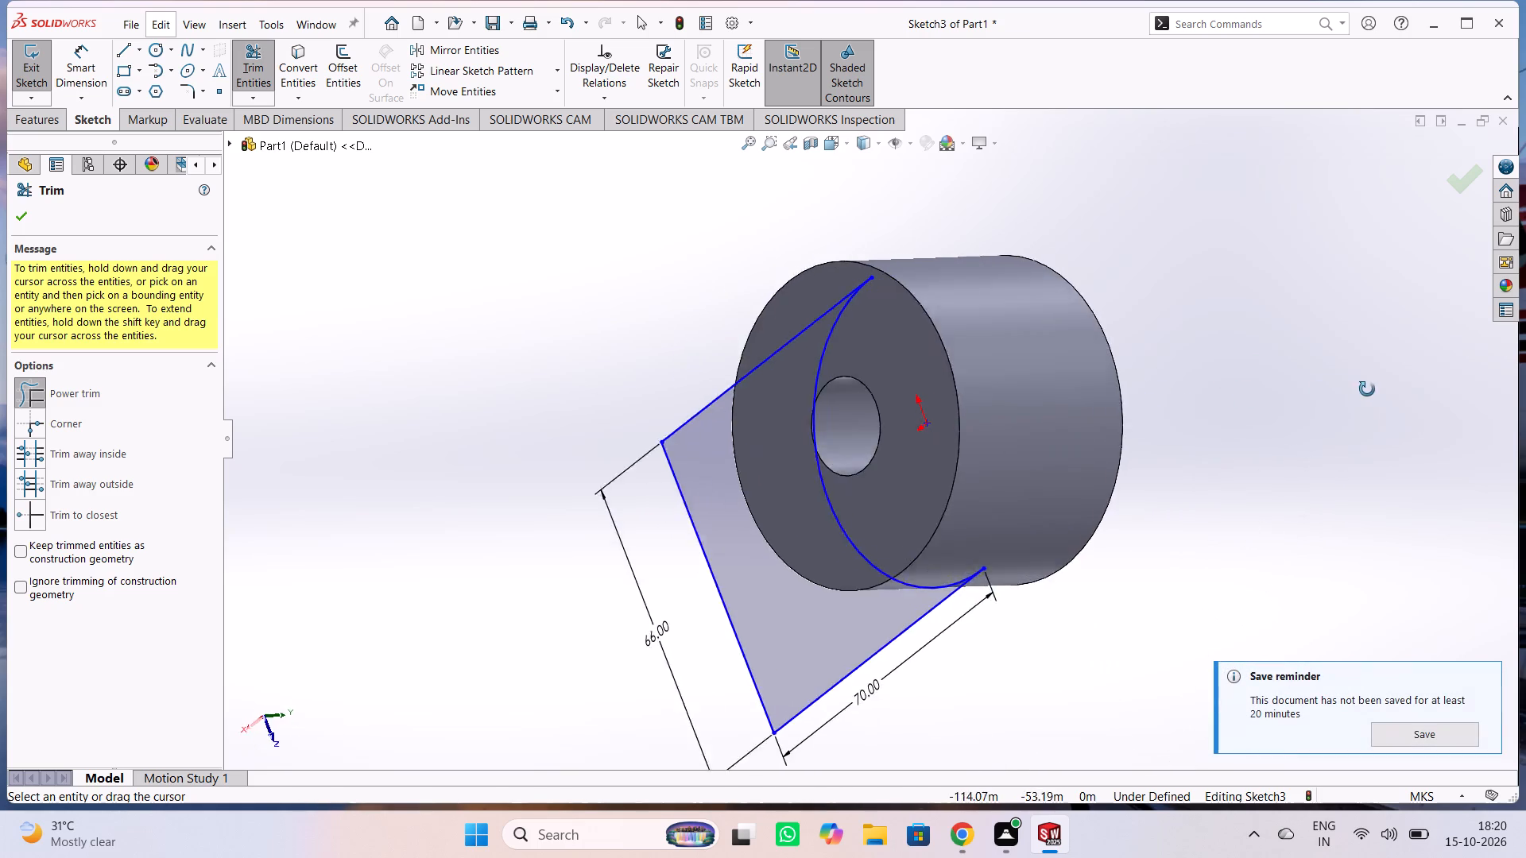
middle_drag(1367, 389, 1392, 390)
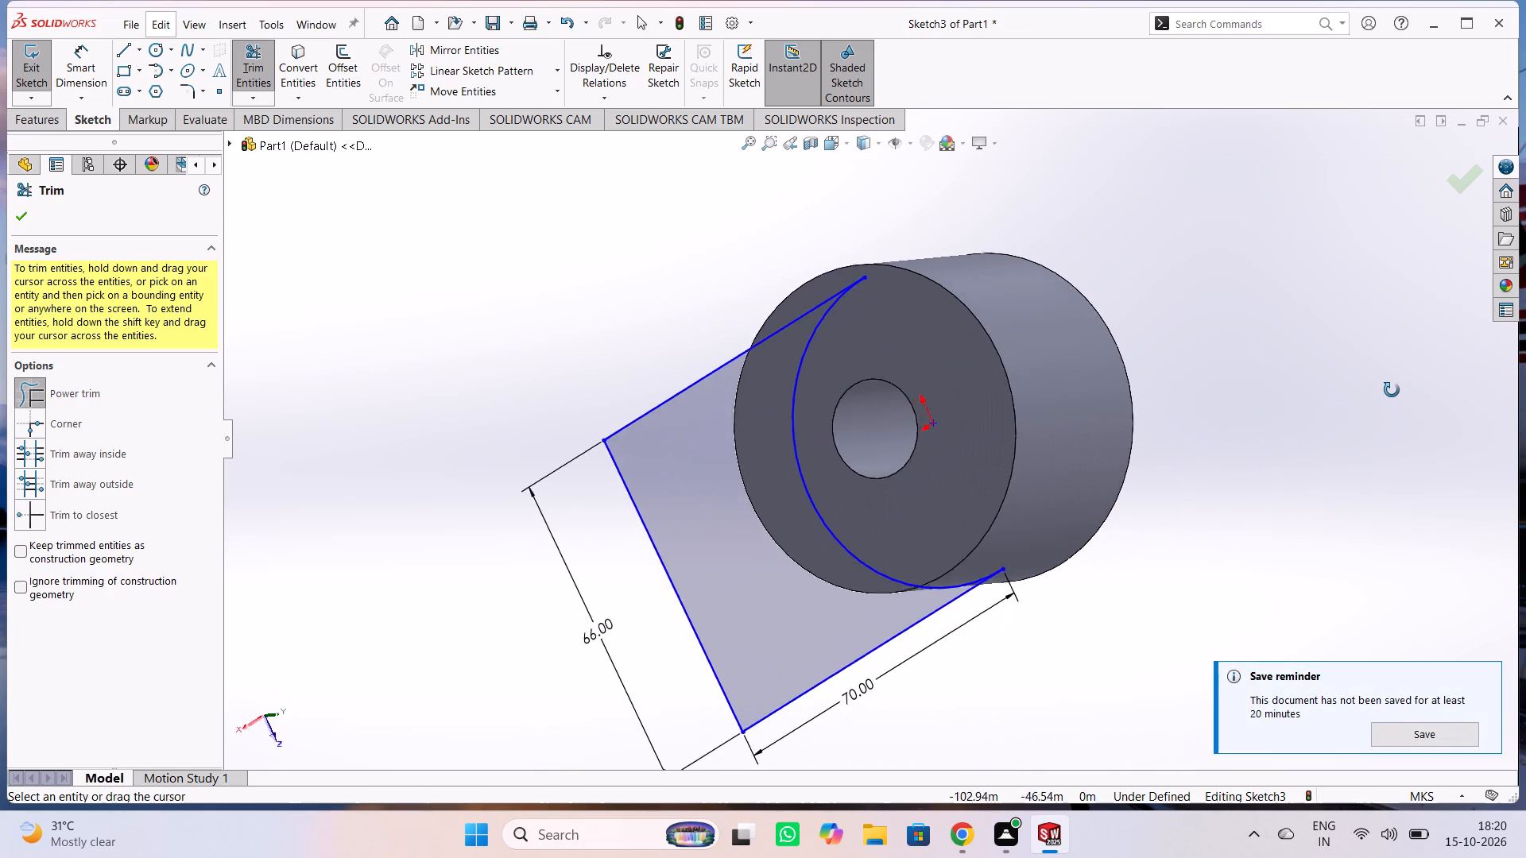
middle_drag(1392, 390, 1419, 419)
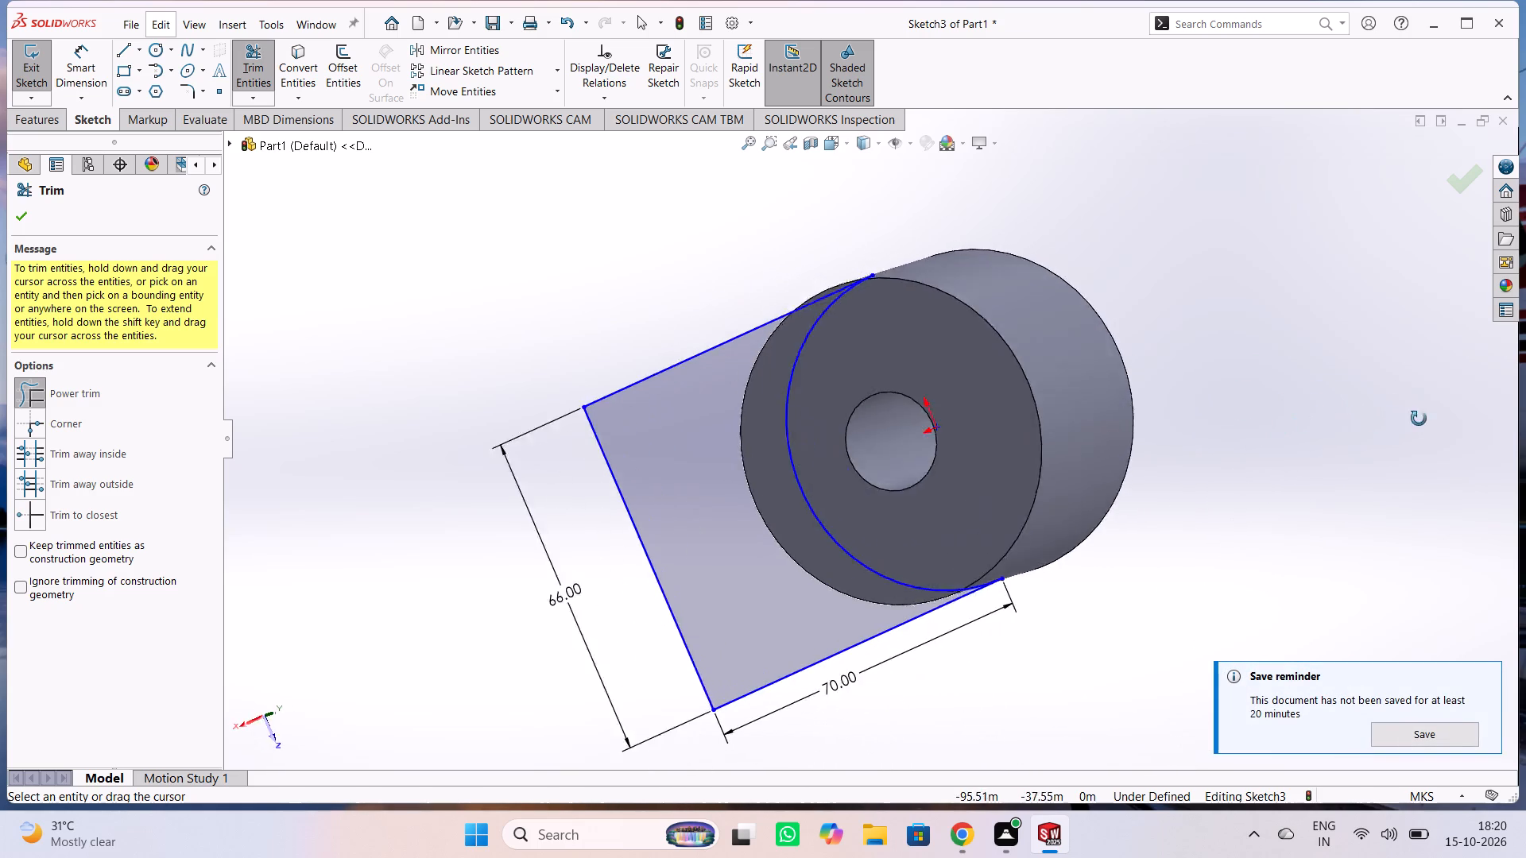
middle_drag(1419, 419, 1316, 423)
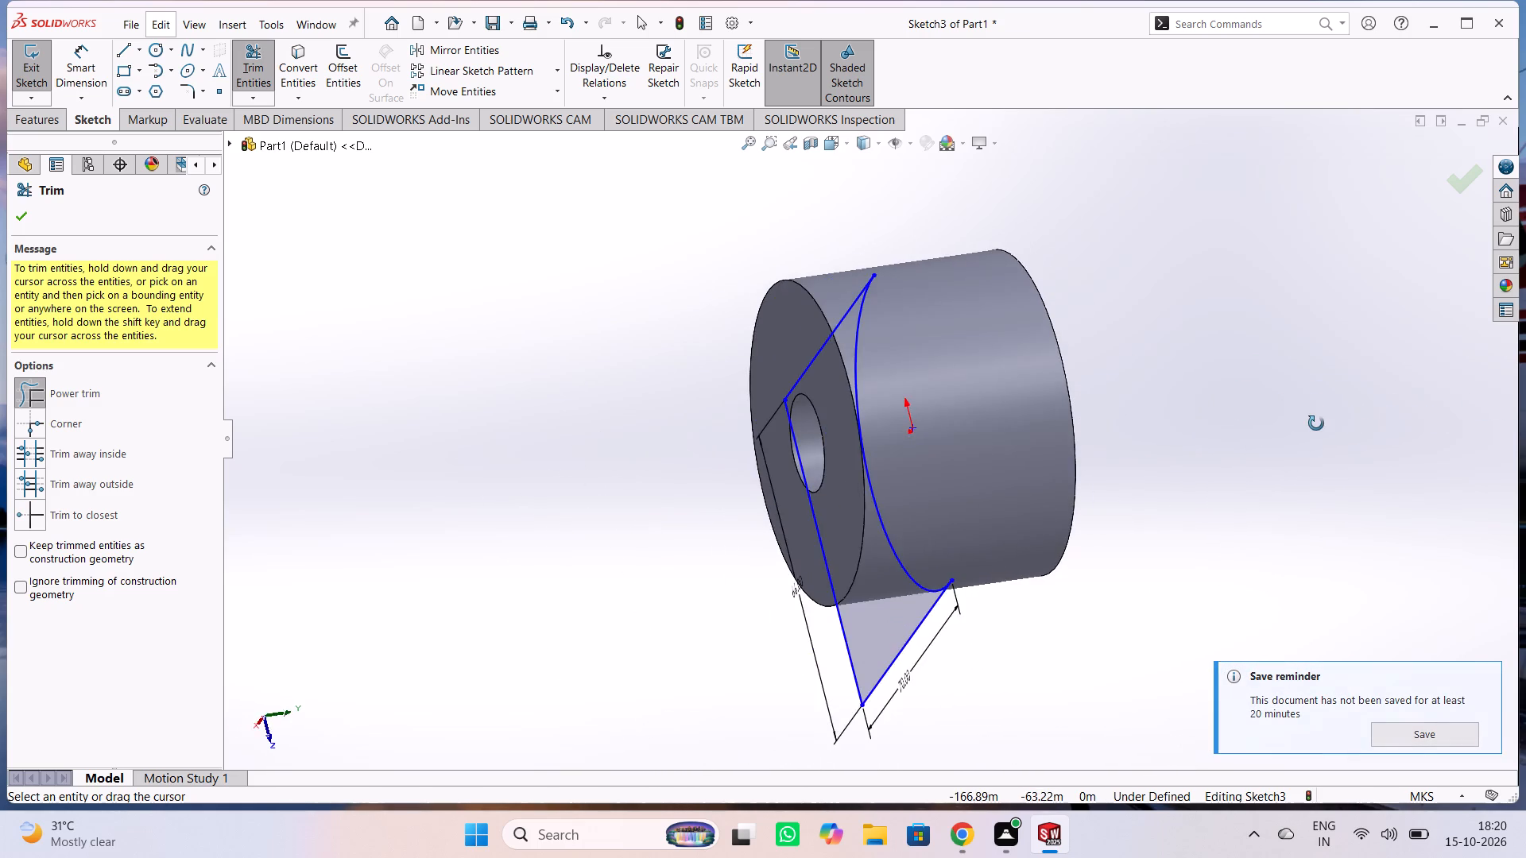
middle_drag(1316, 423, 1241, 435)
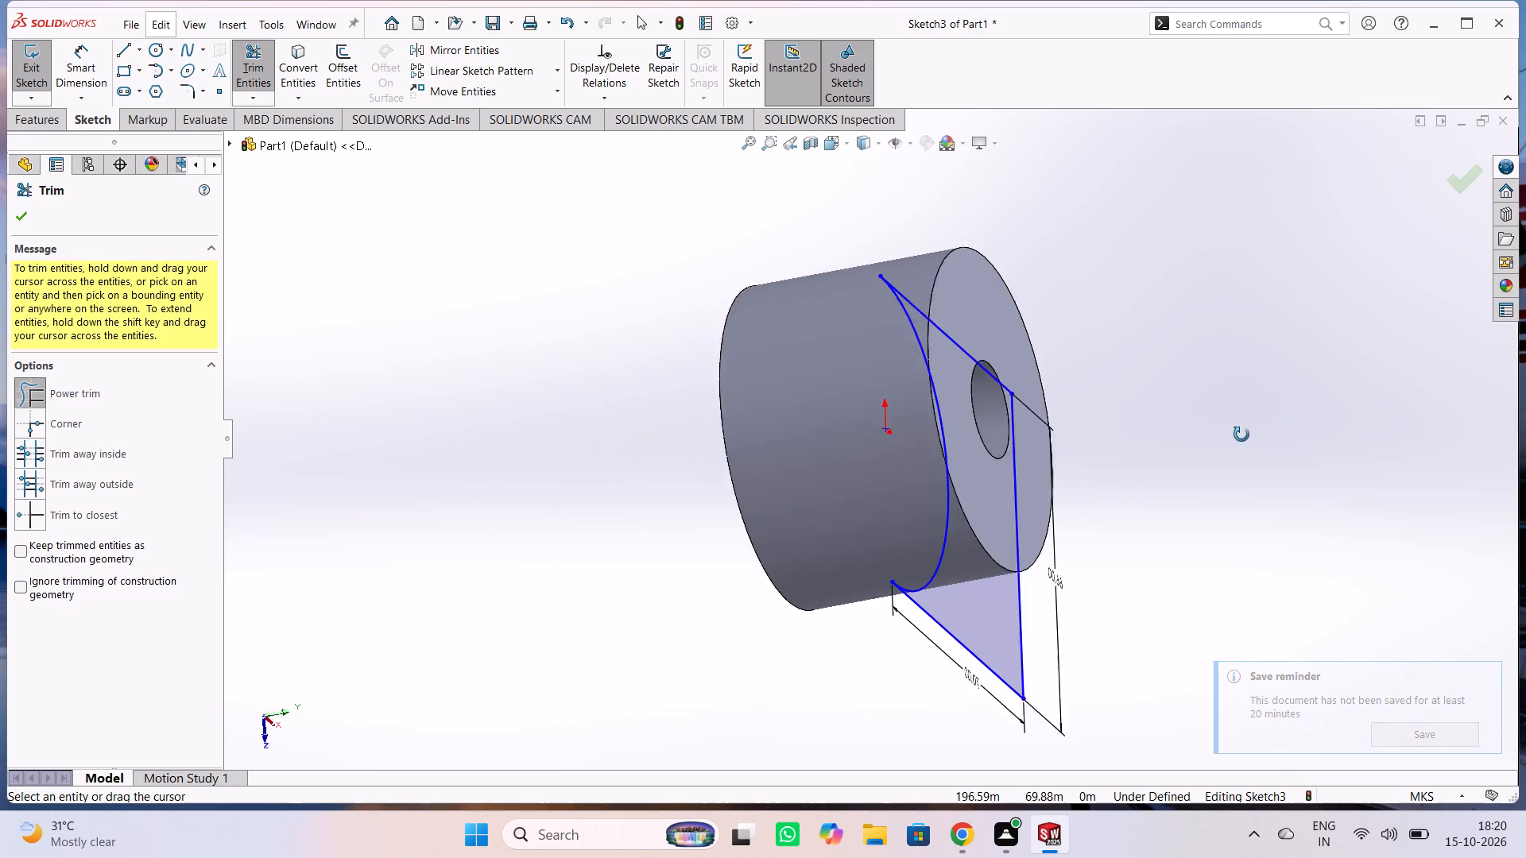
middle_drag(1241, 435, 1180, 443)
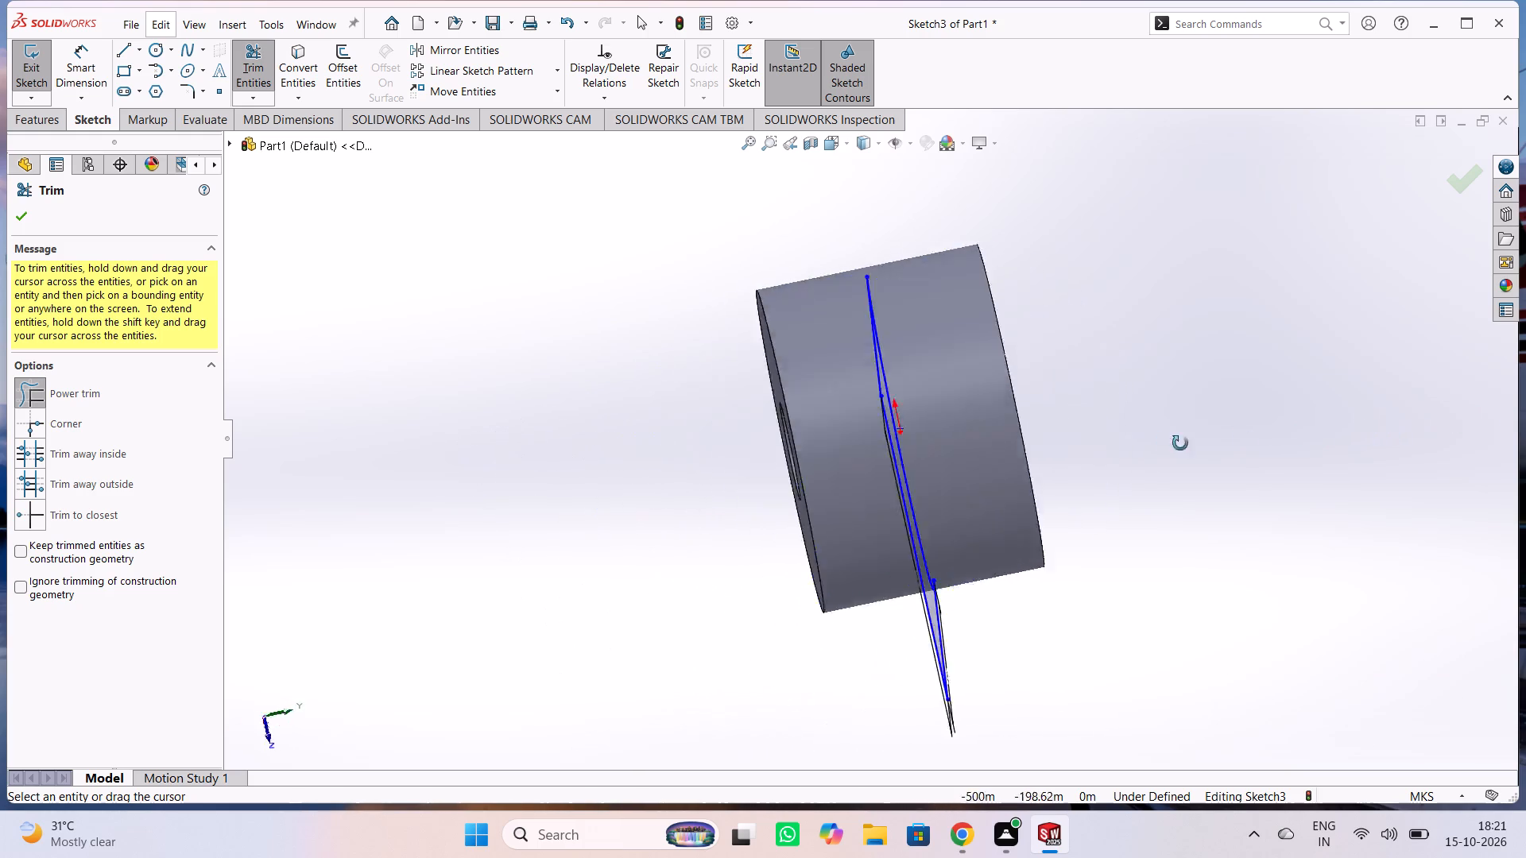
middle_drag(1180, 443, 1086, 431)
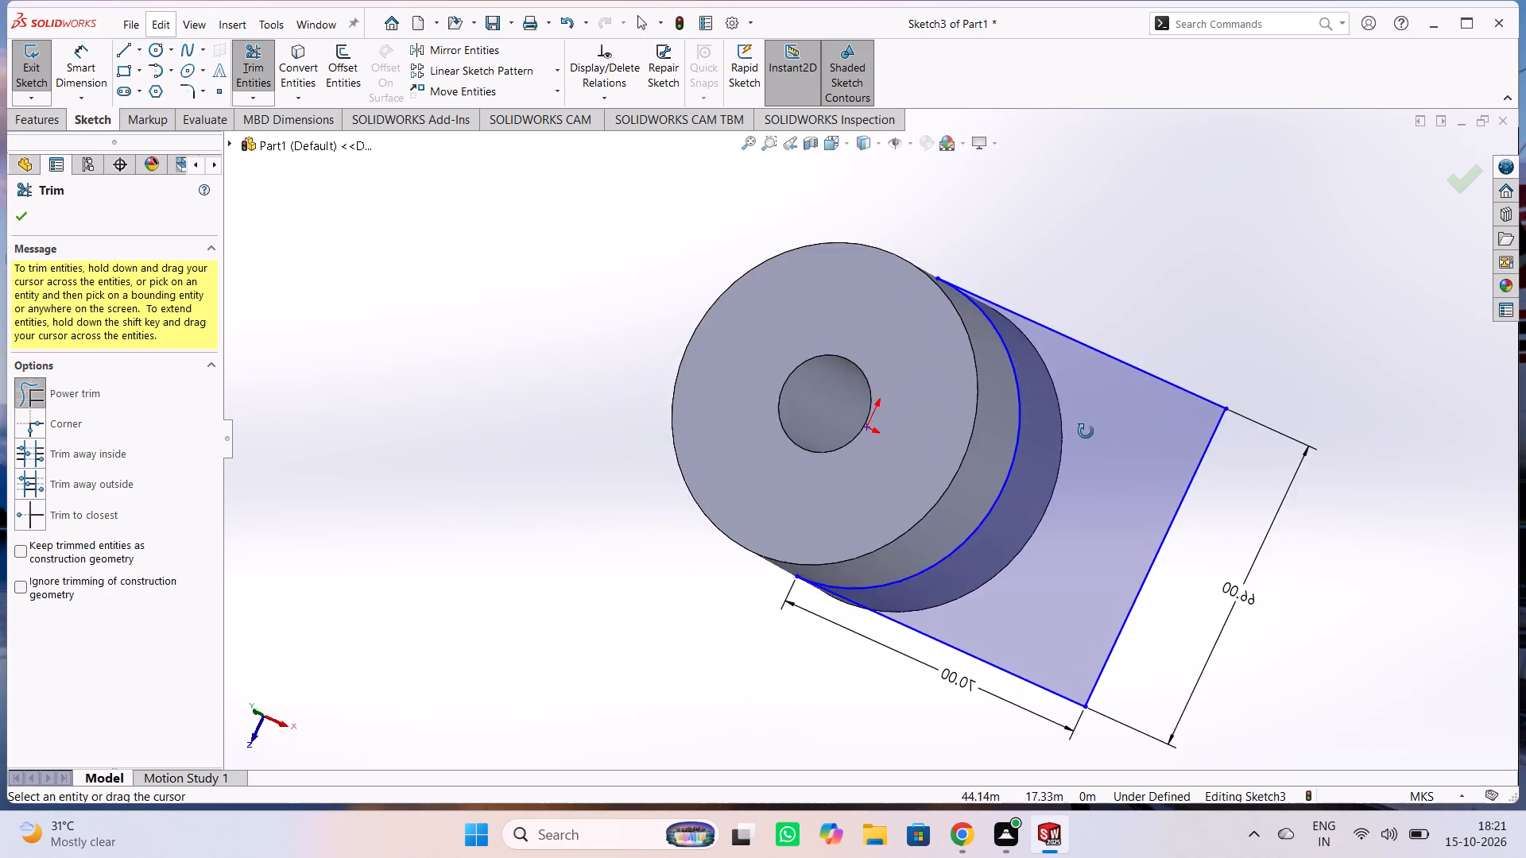
middle_drag(1086, 431, 1325, 439)
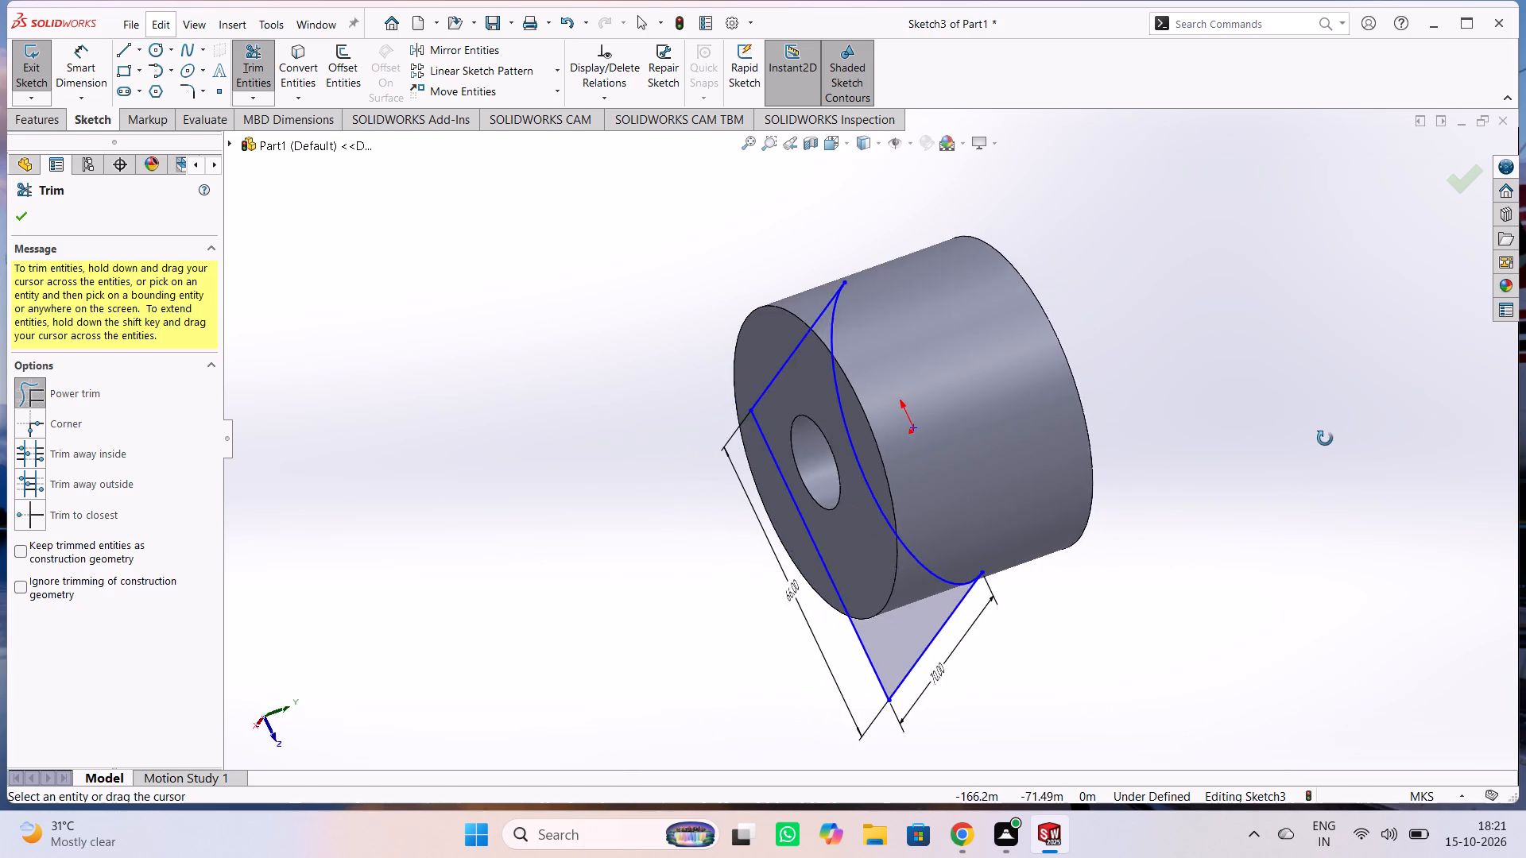
middle_drag(1325, 439, 1403, 451)
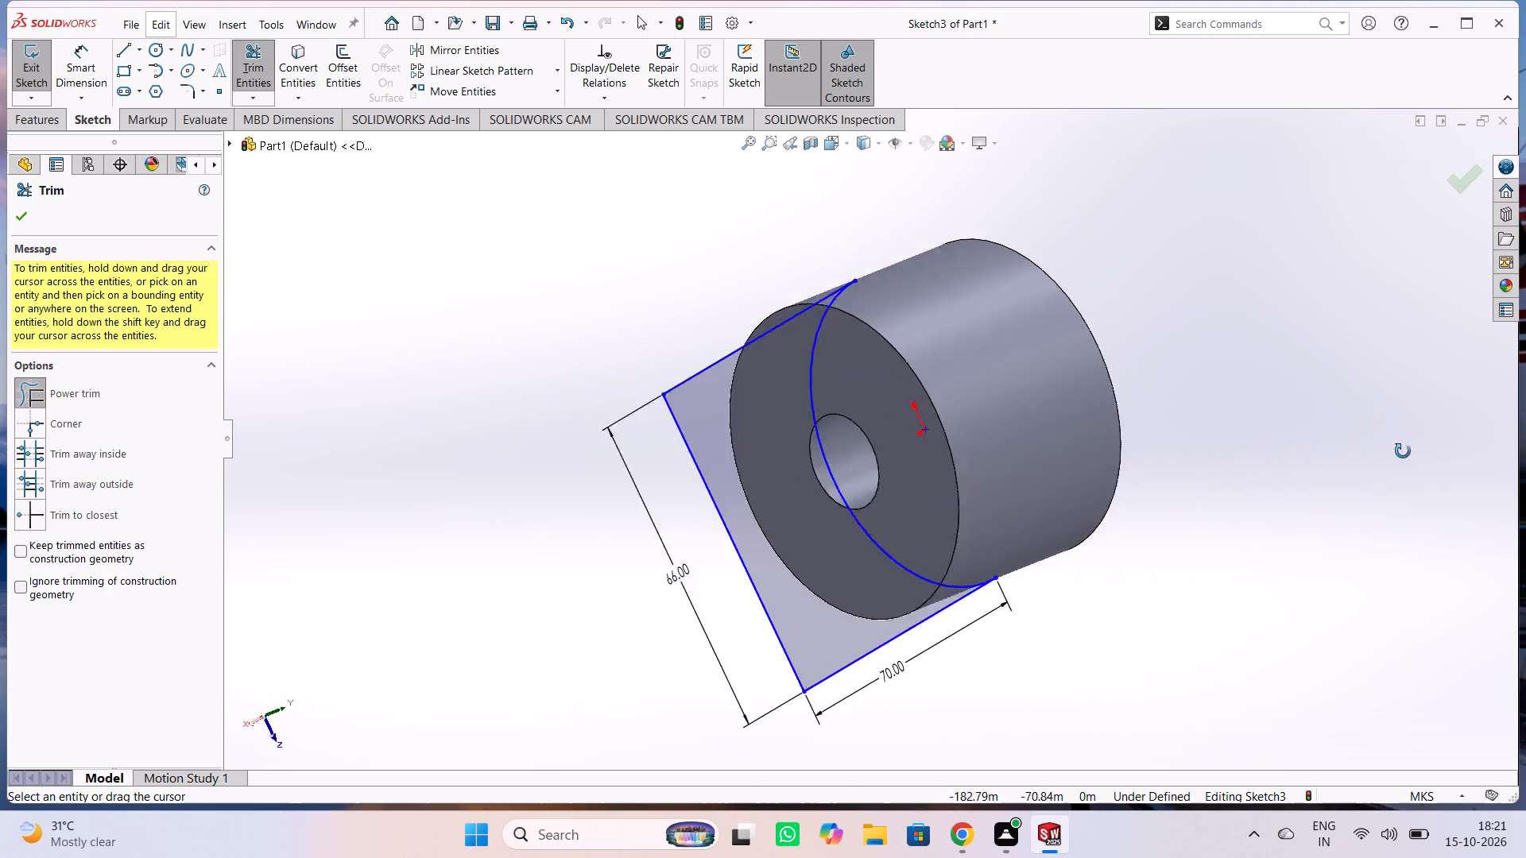
middle_drag(1403, 451, 1177, 481)
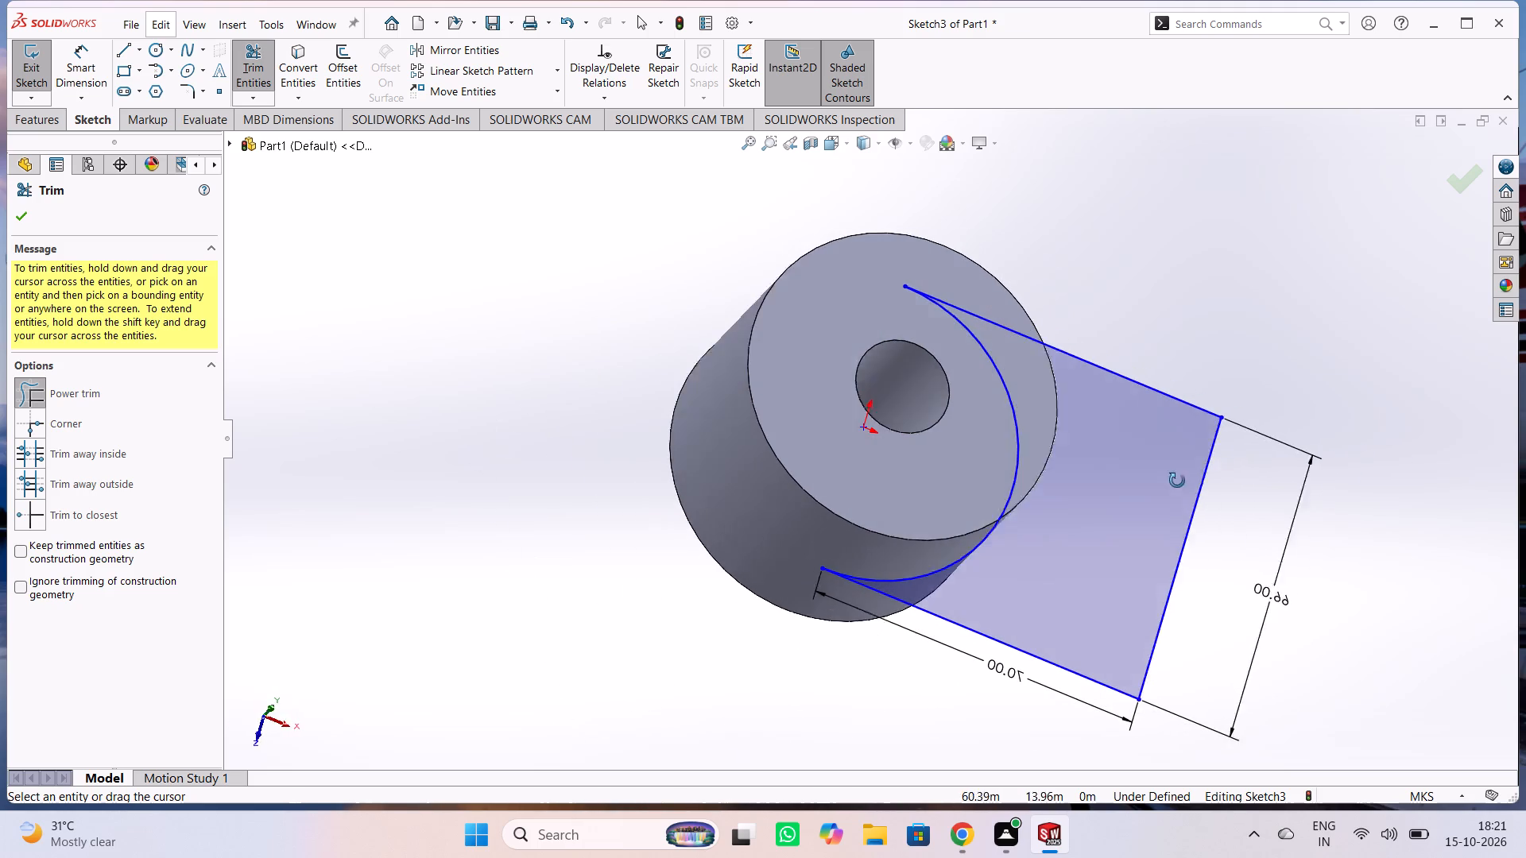
middle_drag(1177, 481, 1152, 485)
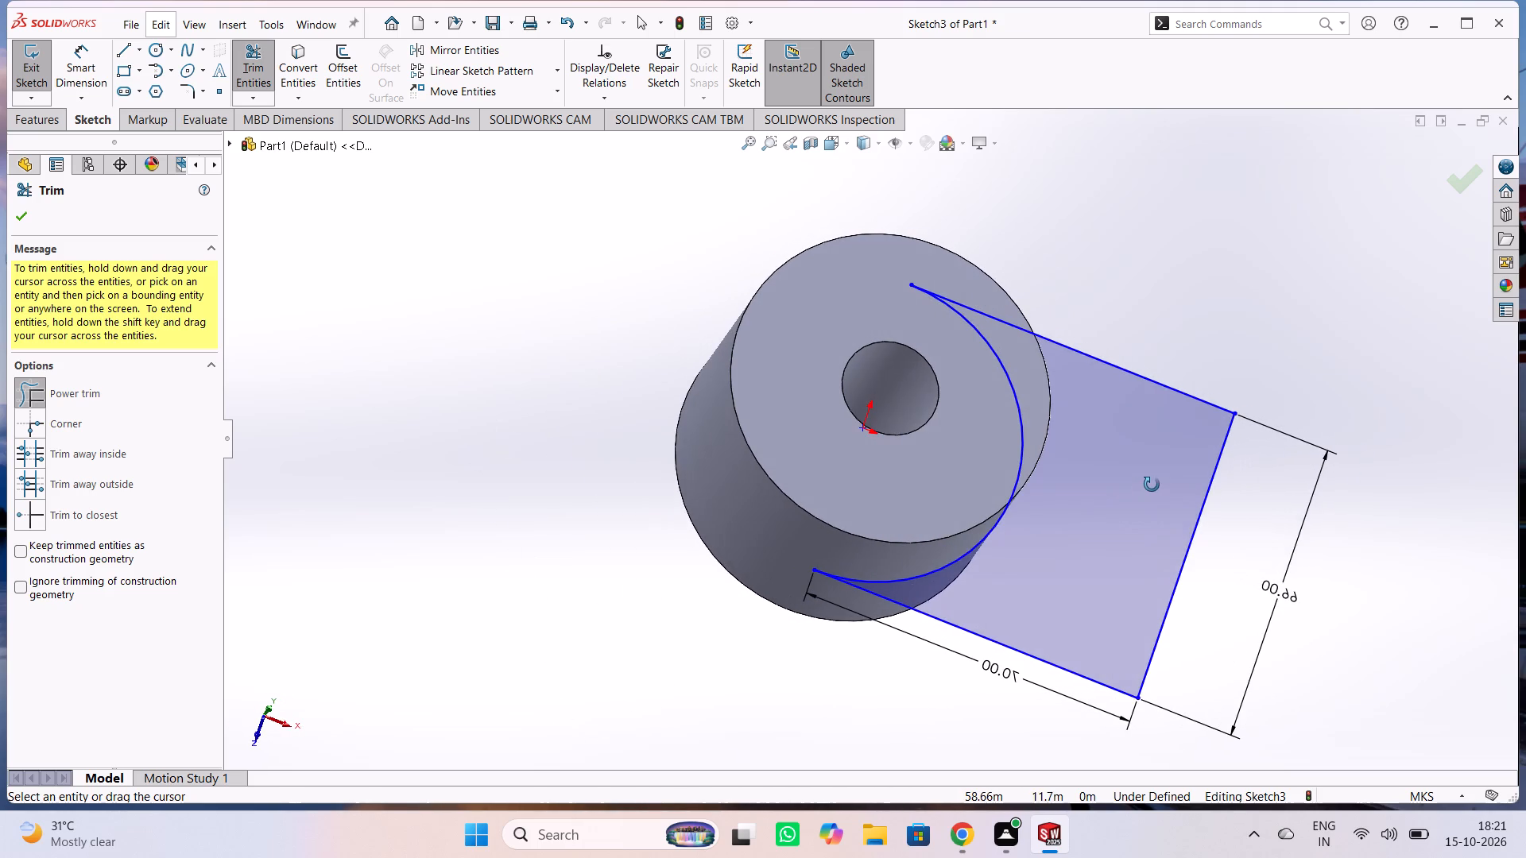
Examine the trimmed profile's position relative to the bored cylinder from both end faces and edge-on.
middle_drag(1152, 485, 1094, 504)
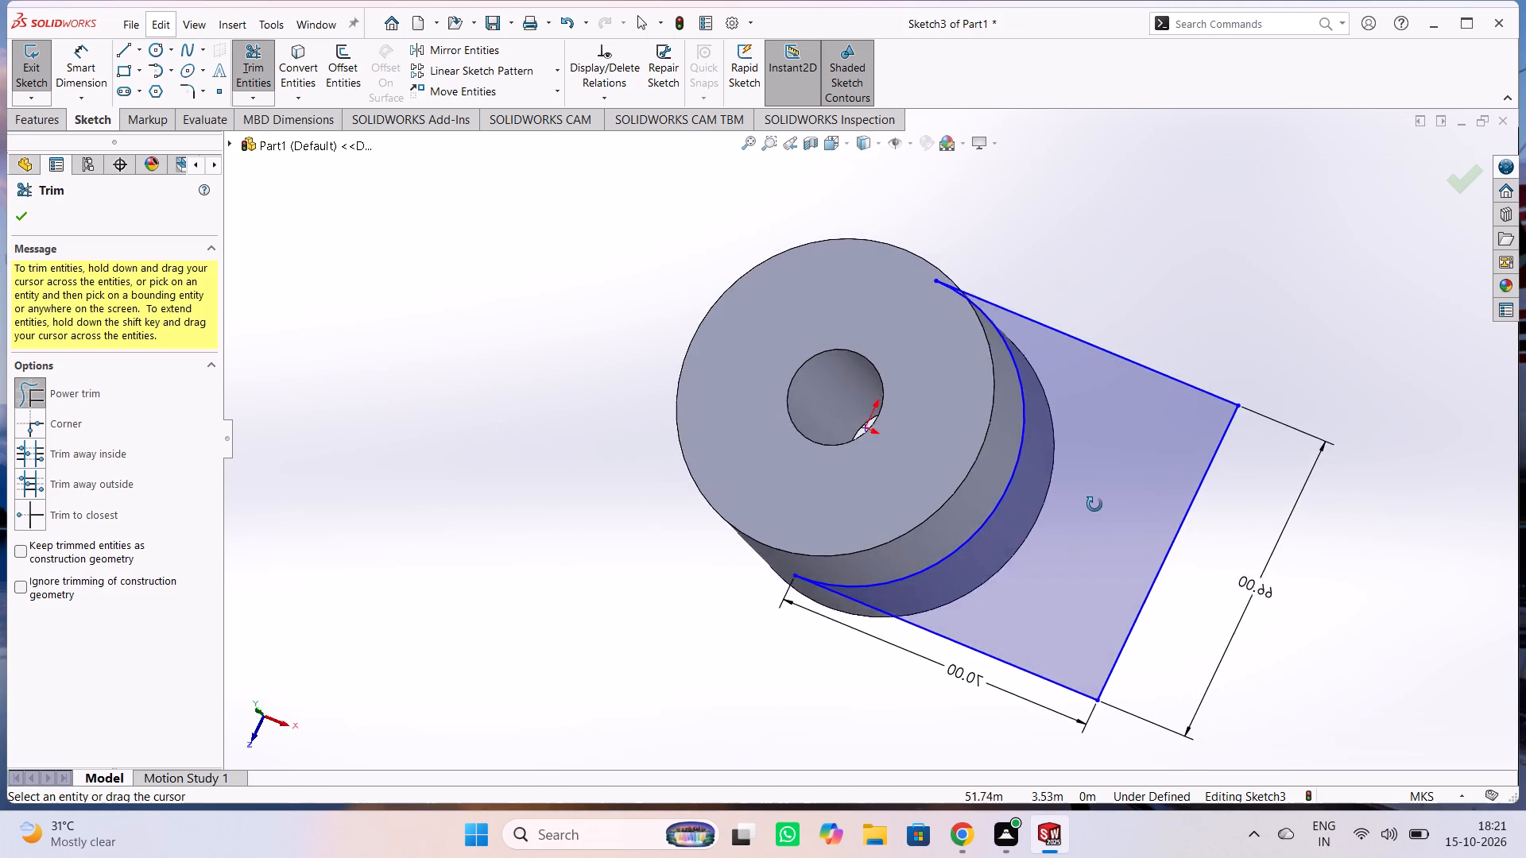
middle_drag(1094, 504, 1307, 500)
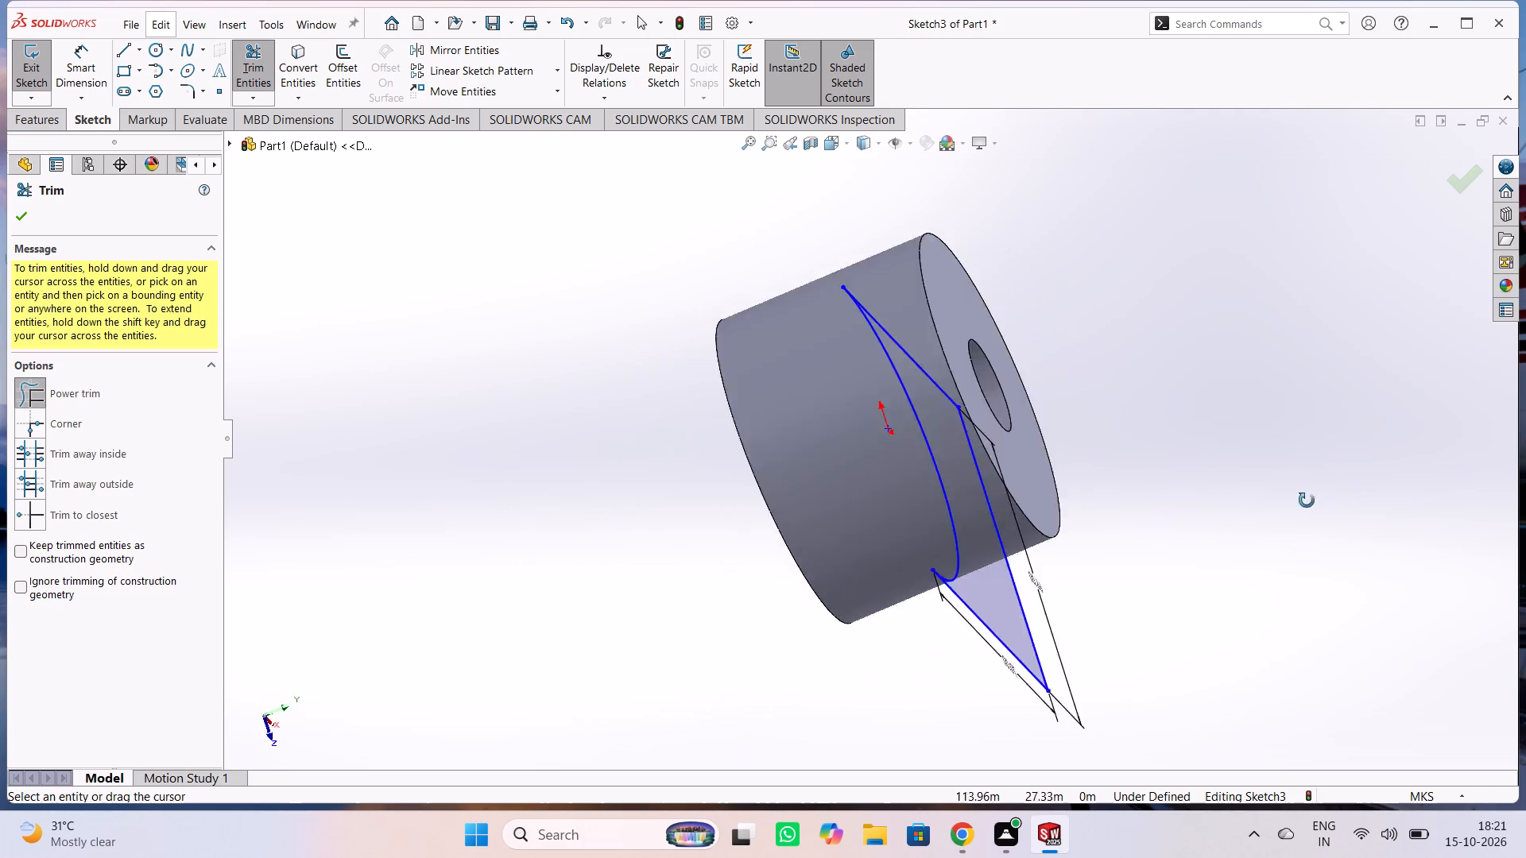
middle_drag(1307, 500, 1290, 496)
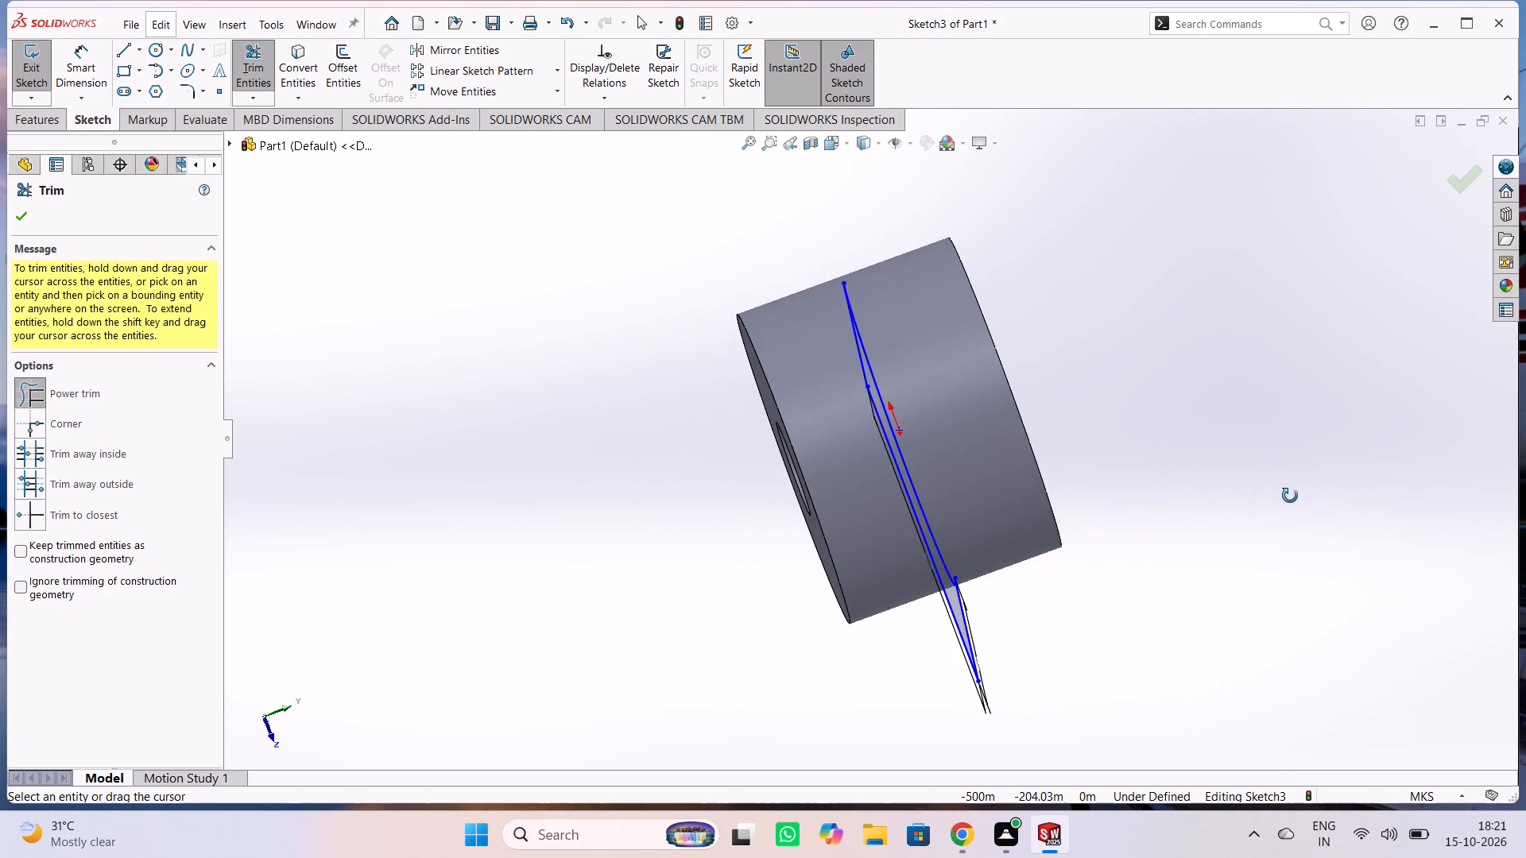
middle_drag(1290, 496, 1257, 492)
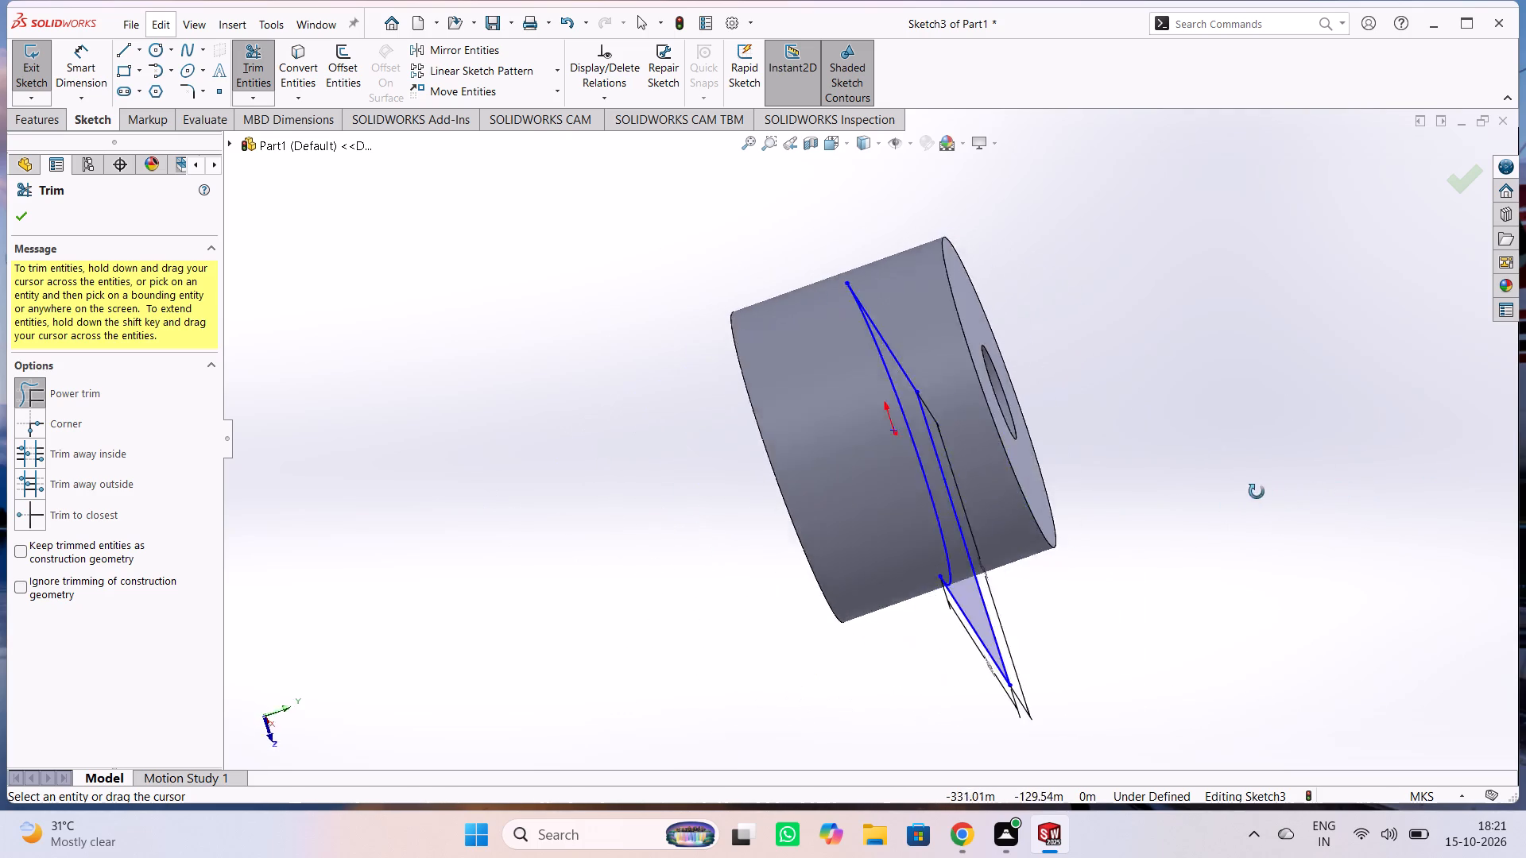
middle_drag(1257, 492, 1148, 497)
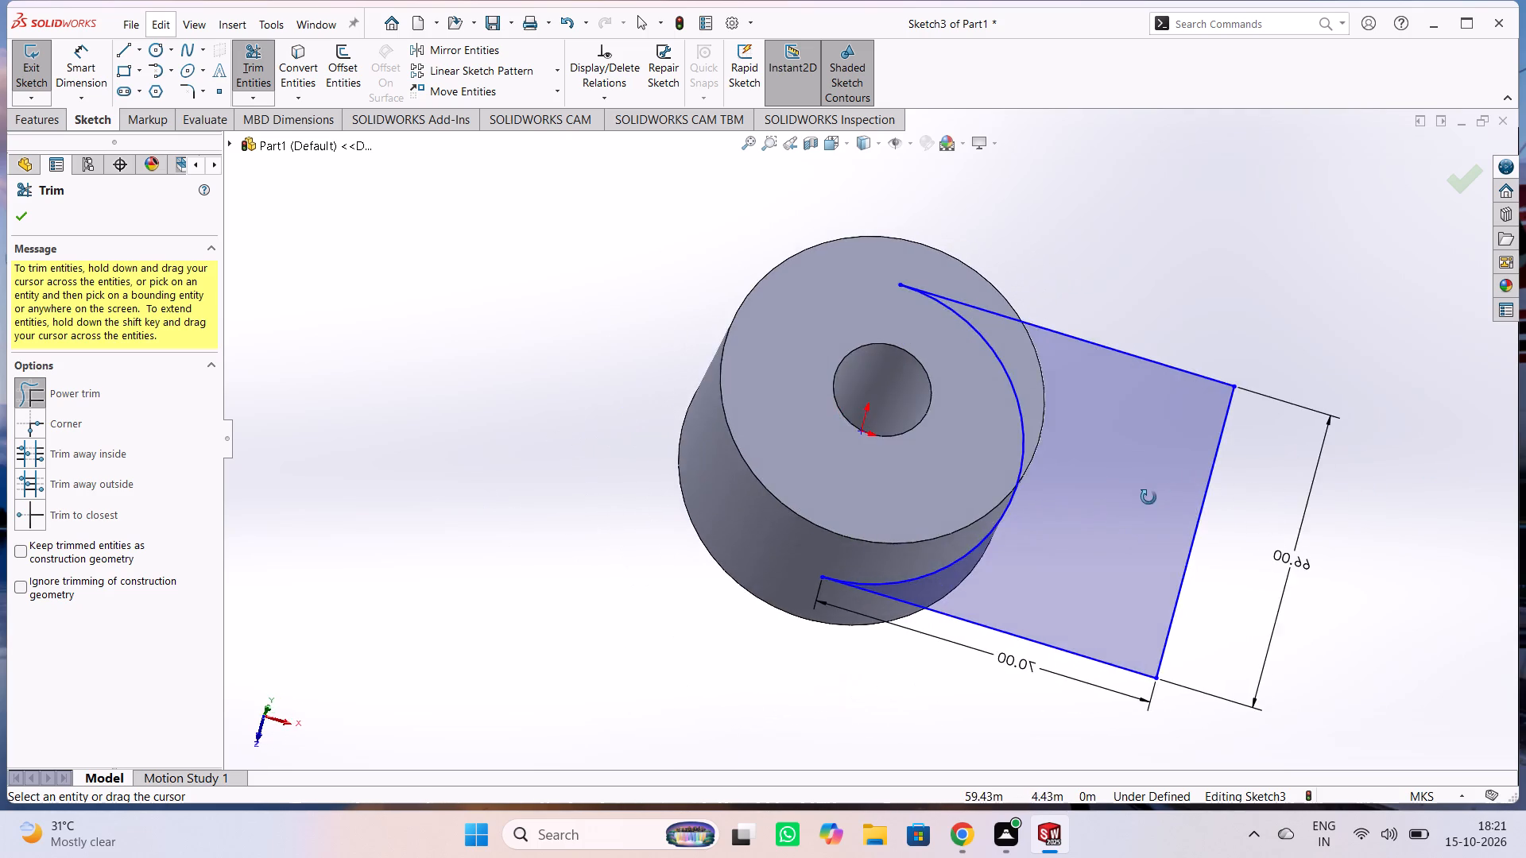
middle_drag(1148, 497, 1117, 484)
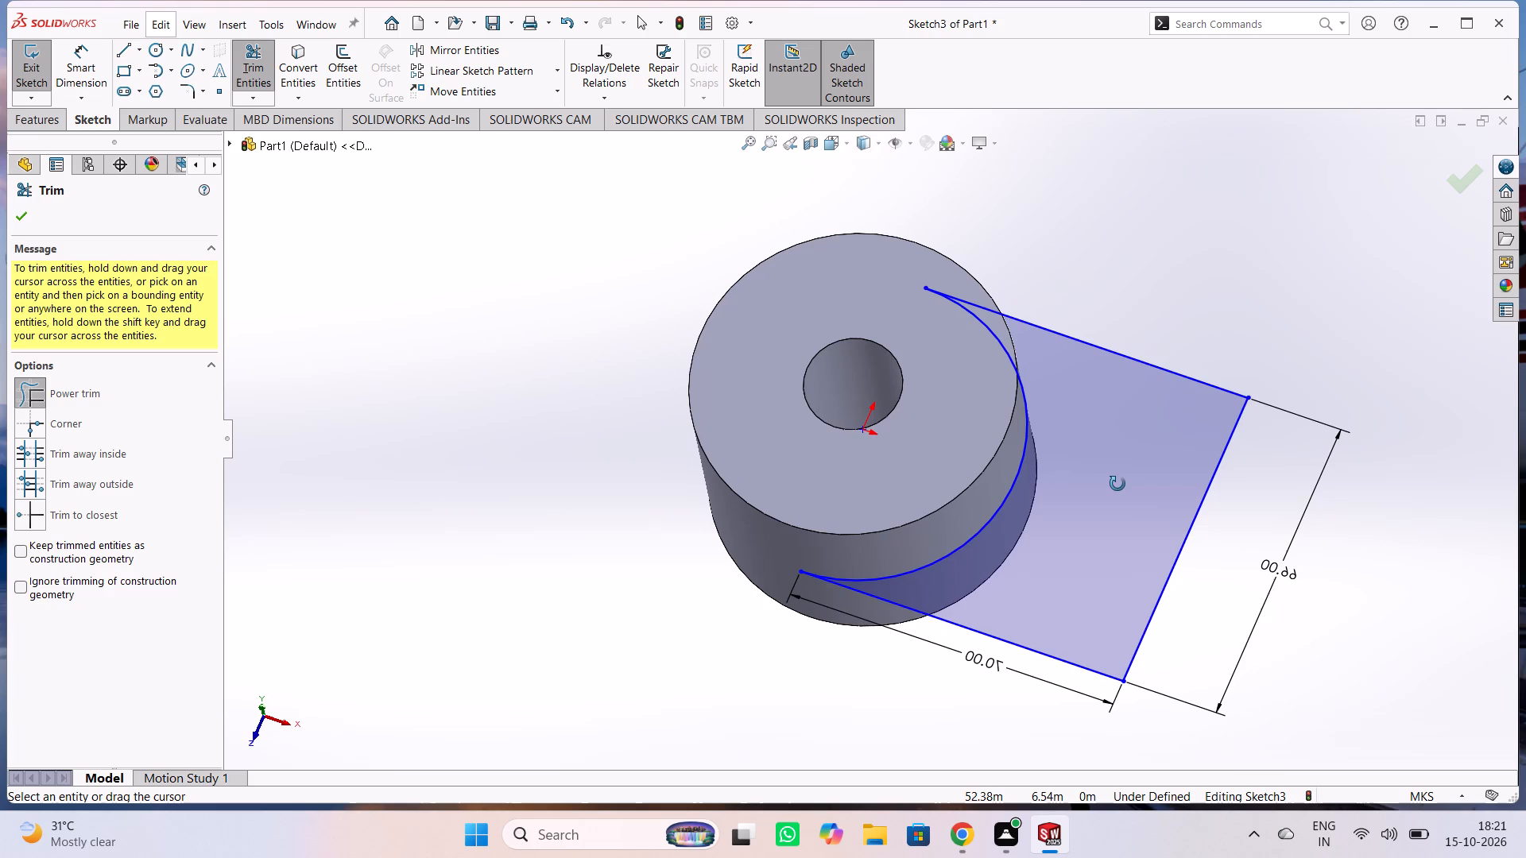
middle_drag(1117, 484, 1352, 497)
middle_drag(1375, 500, 1476, 498)
middle_drag(1476, 498, 1462, 498)
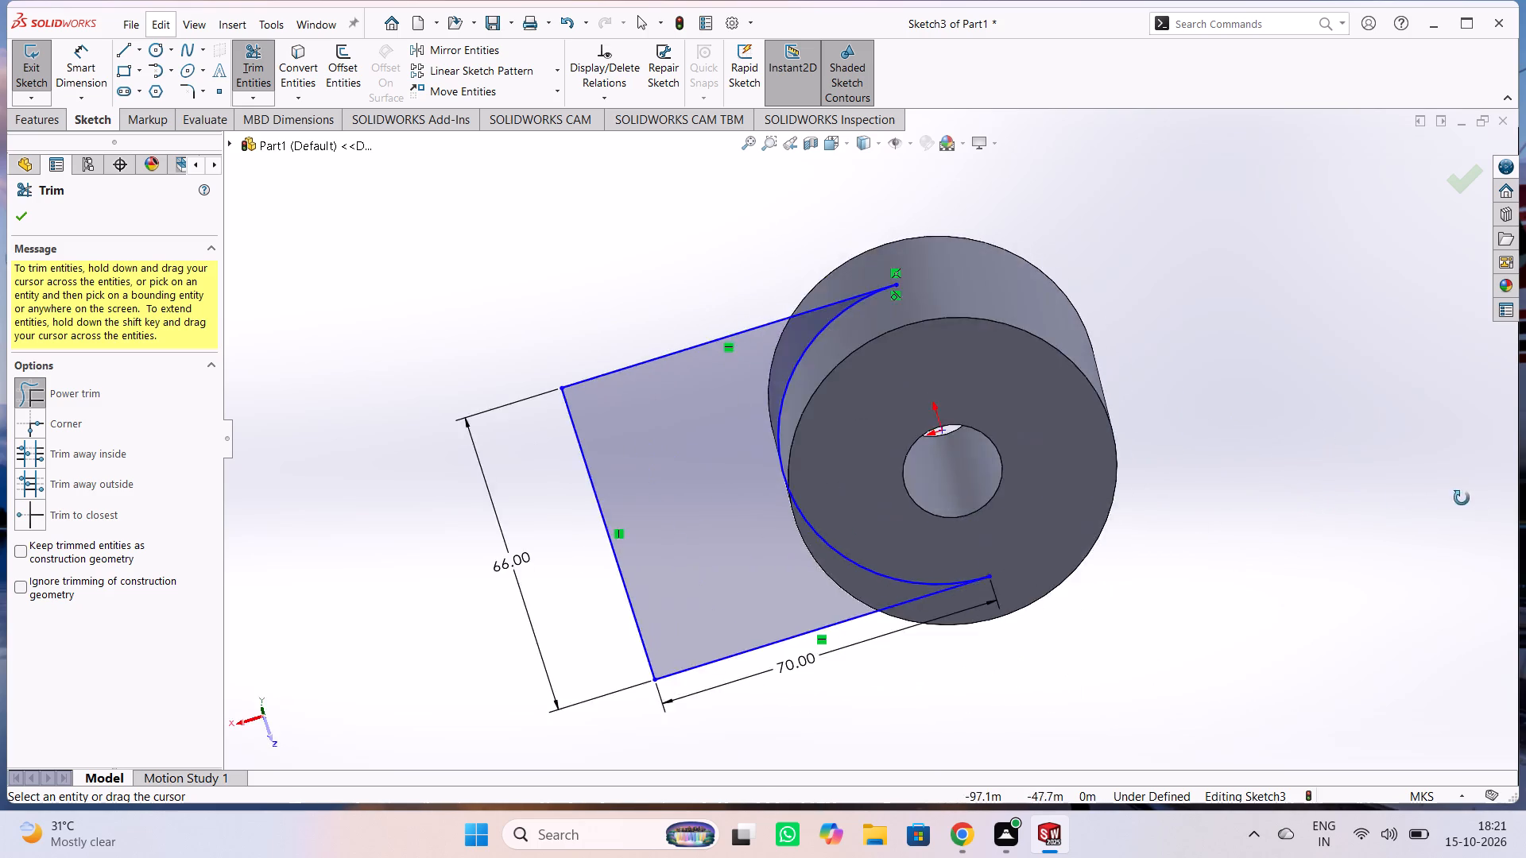
middle_drag(1462, 498, 1474, 524)
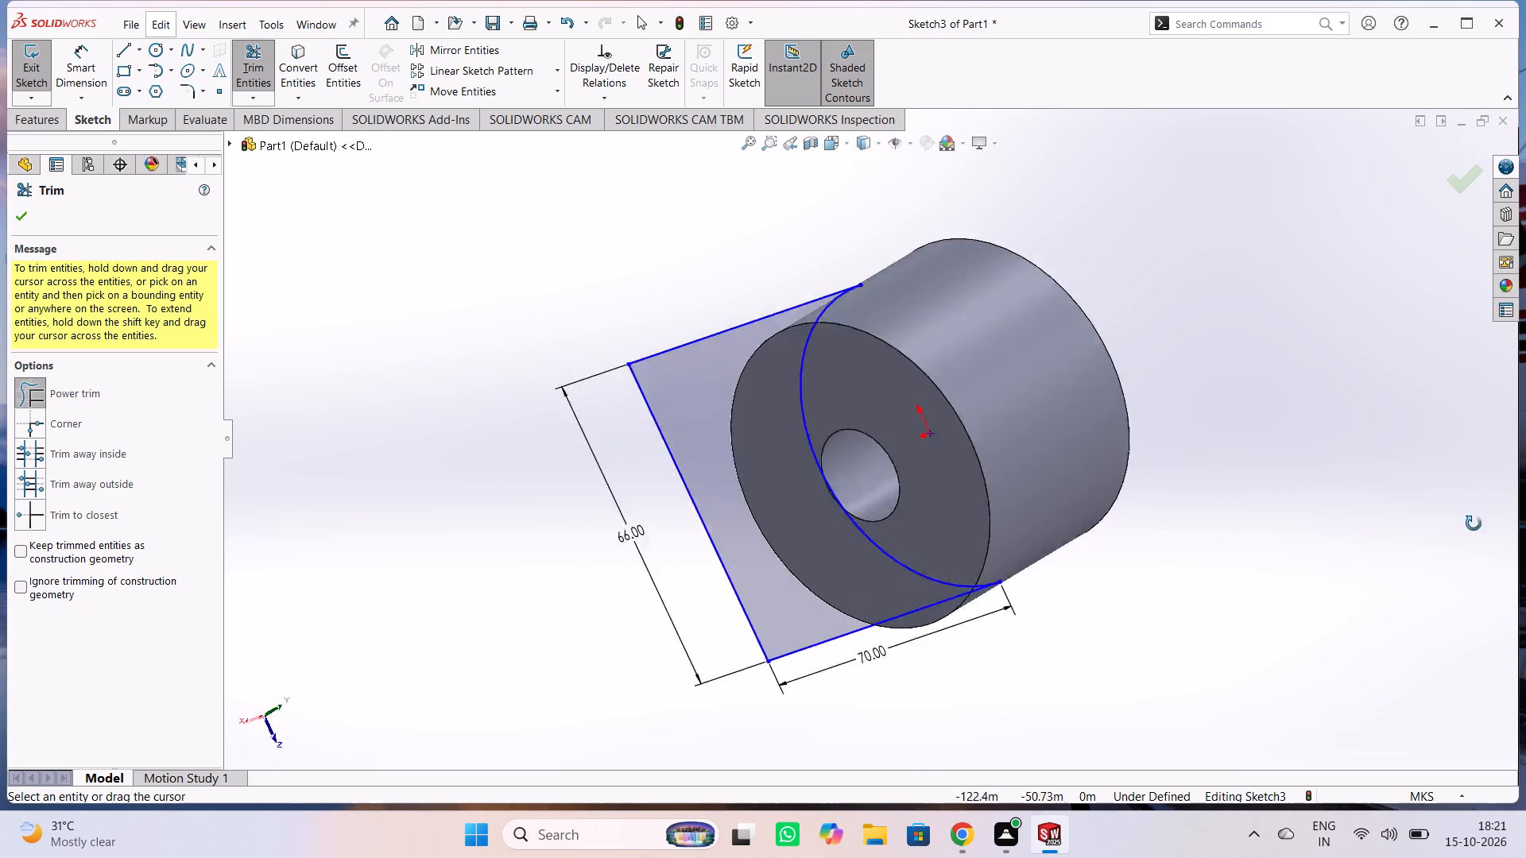
middle_drag(1474, 524, 1466, 523)
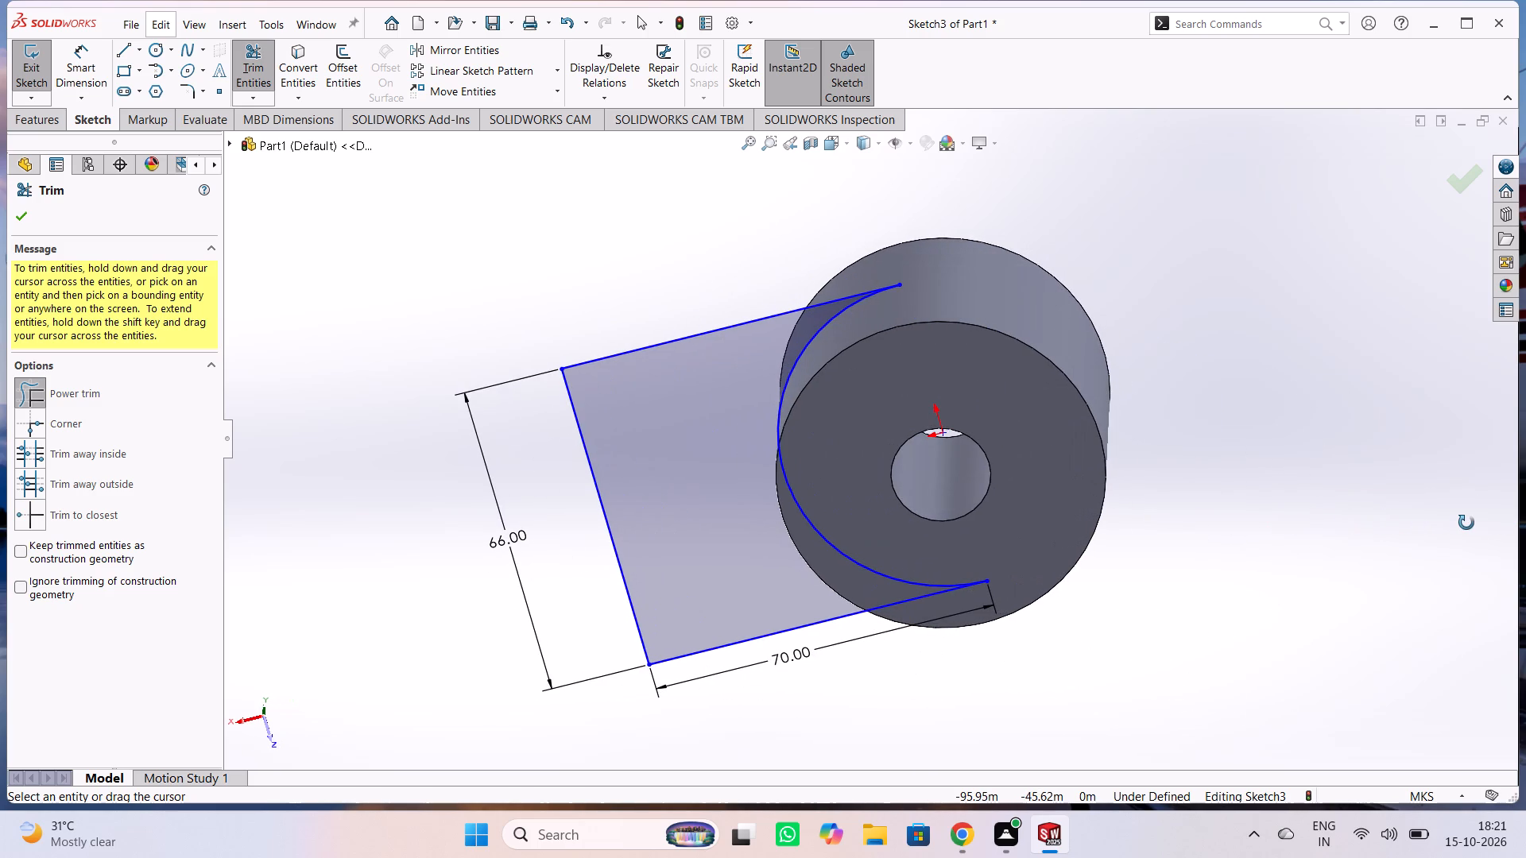
middle_drag(1466, 523, 1497, 533)
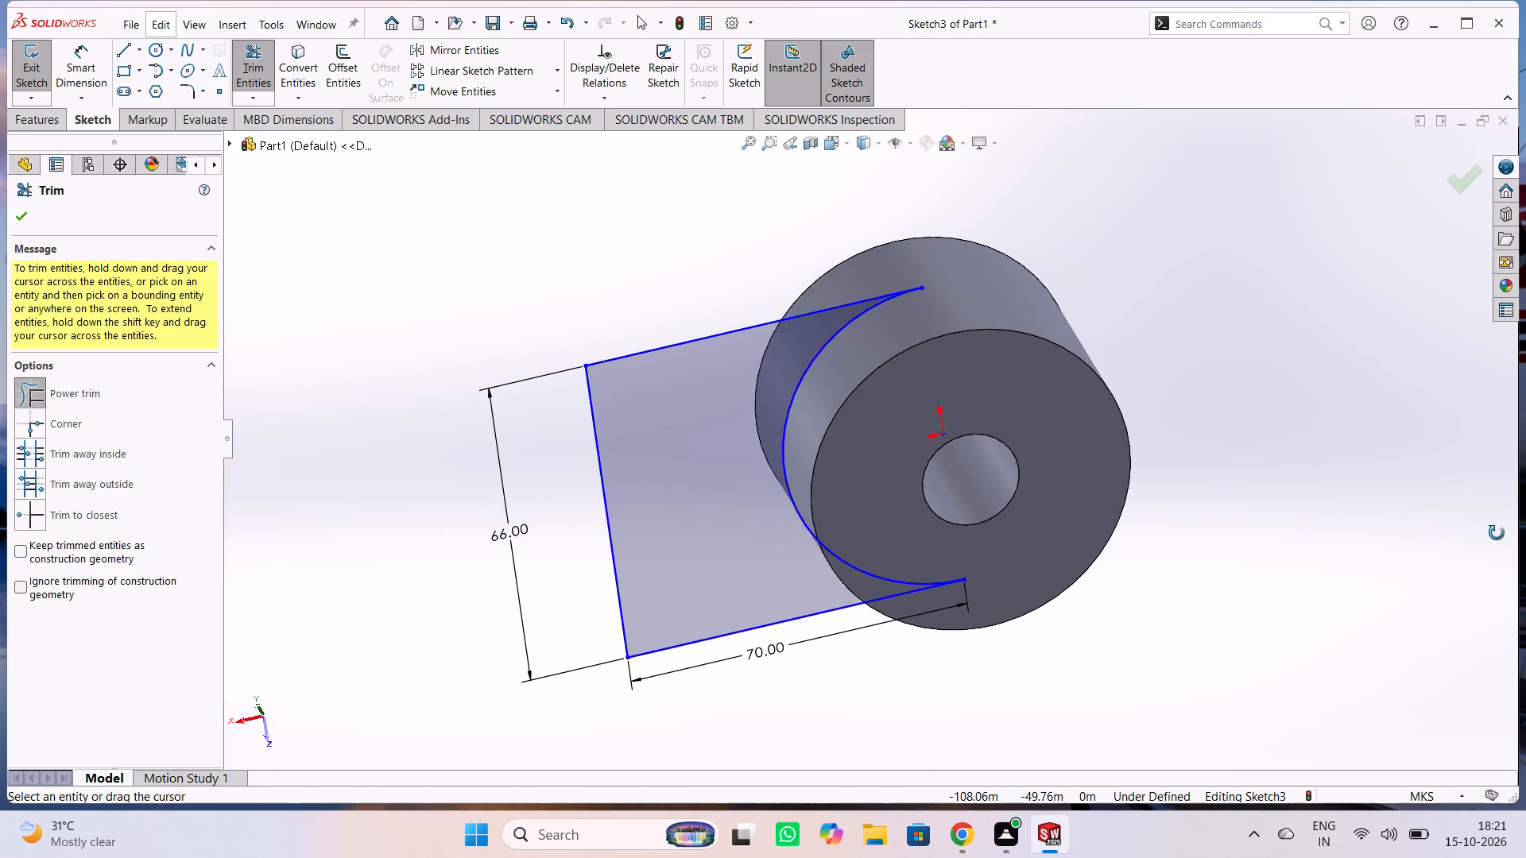
middle_drag(1497, 533, 1525, 543)
middle_drag(1525, 543, 1462, 555)
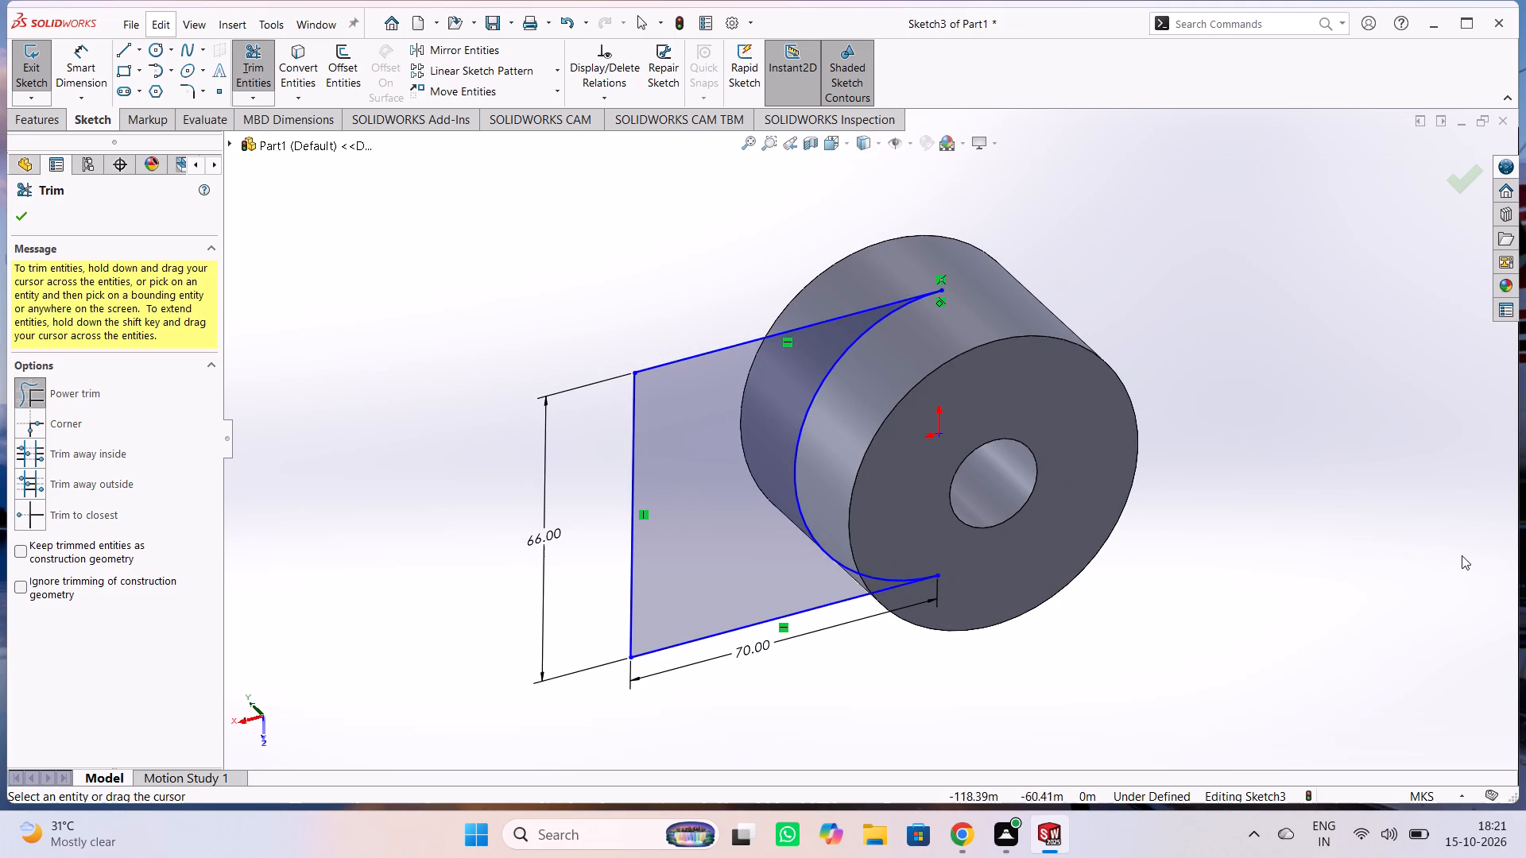
middle_drag(1462, 555, 1464, 555)
middle_drag(593, 258, 818, 296)
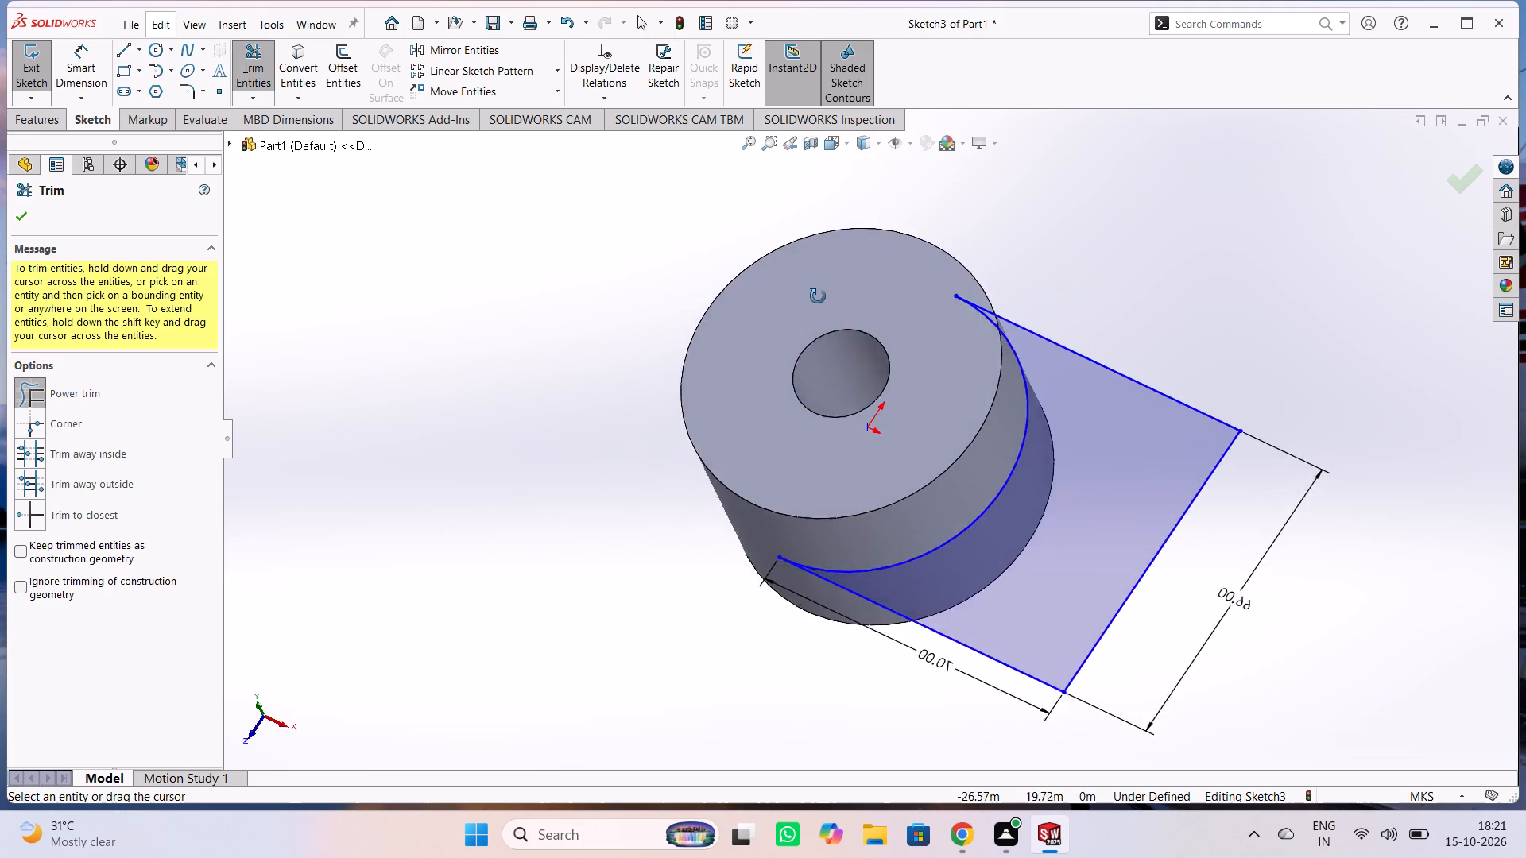
middle_drag(818, 296, 861, 232)
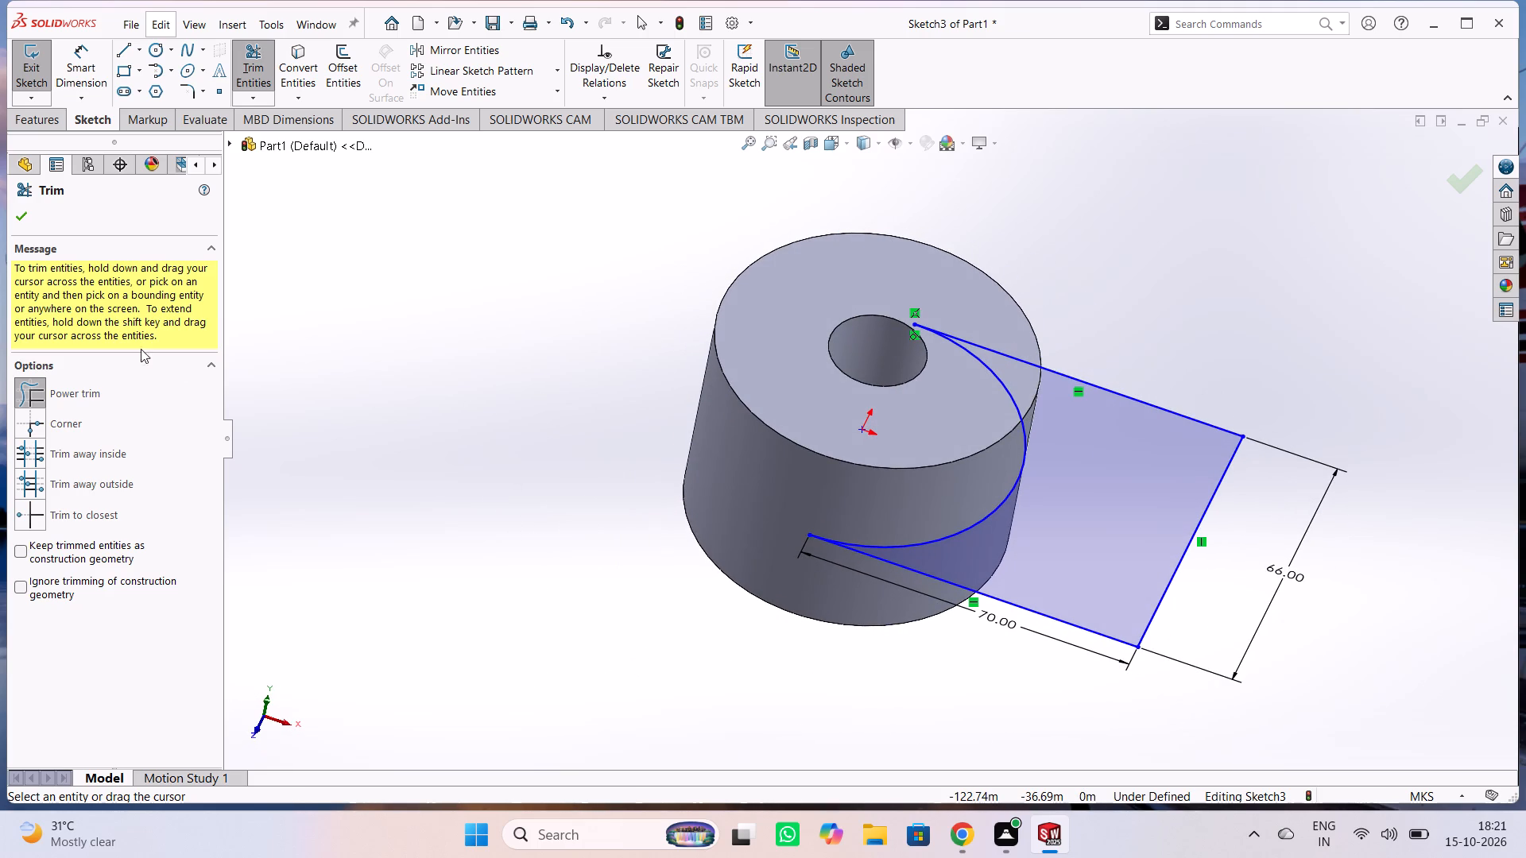
Finish the trimmed sketch and extrude it as a boss 25 m deep, Mid Plane, merged with the cylinder.
click(1, 215)
click(18, 218)
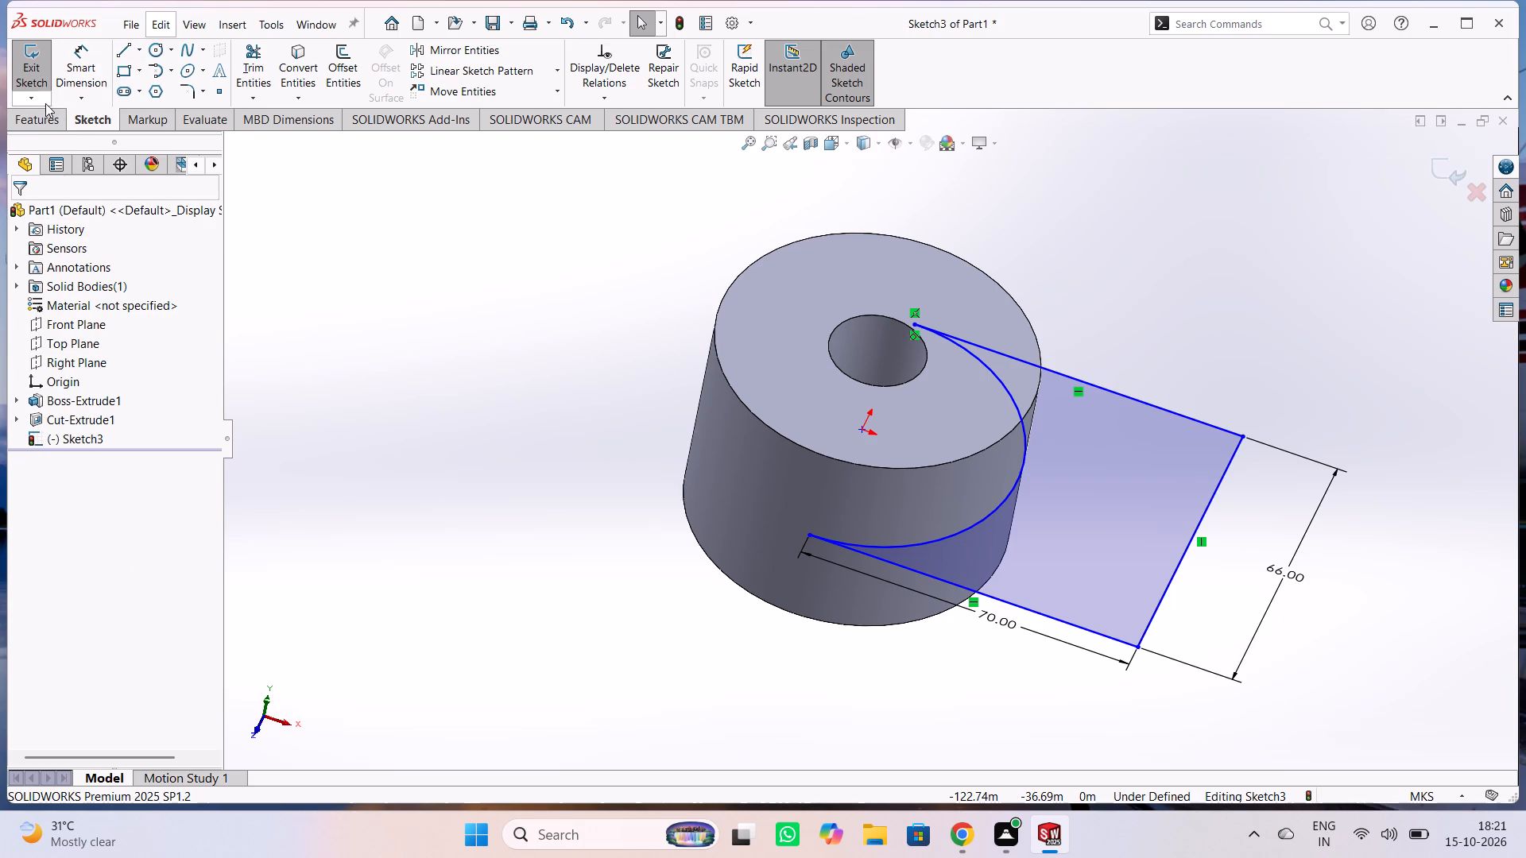
click(40, 75)
click(39, 124)
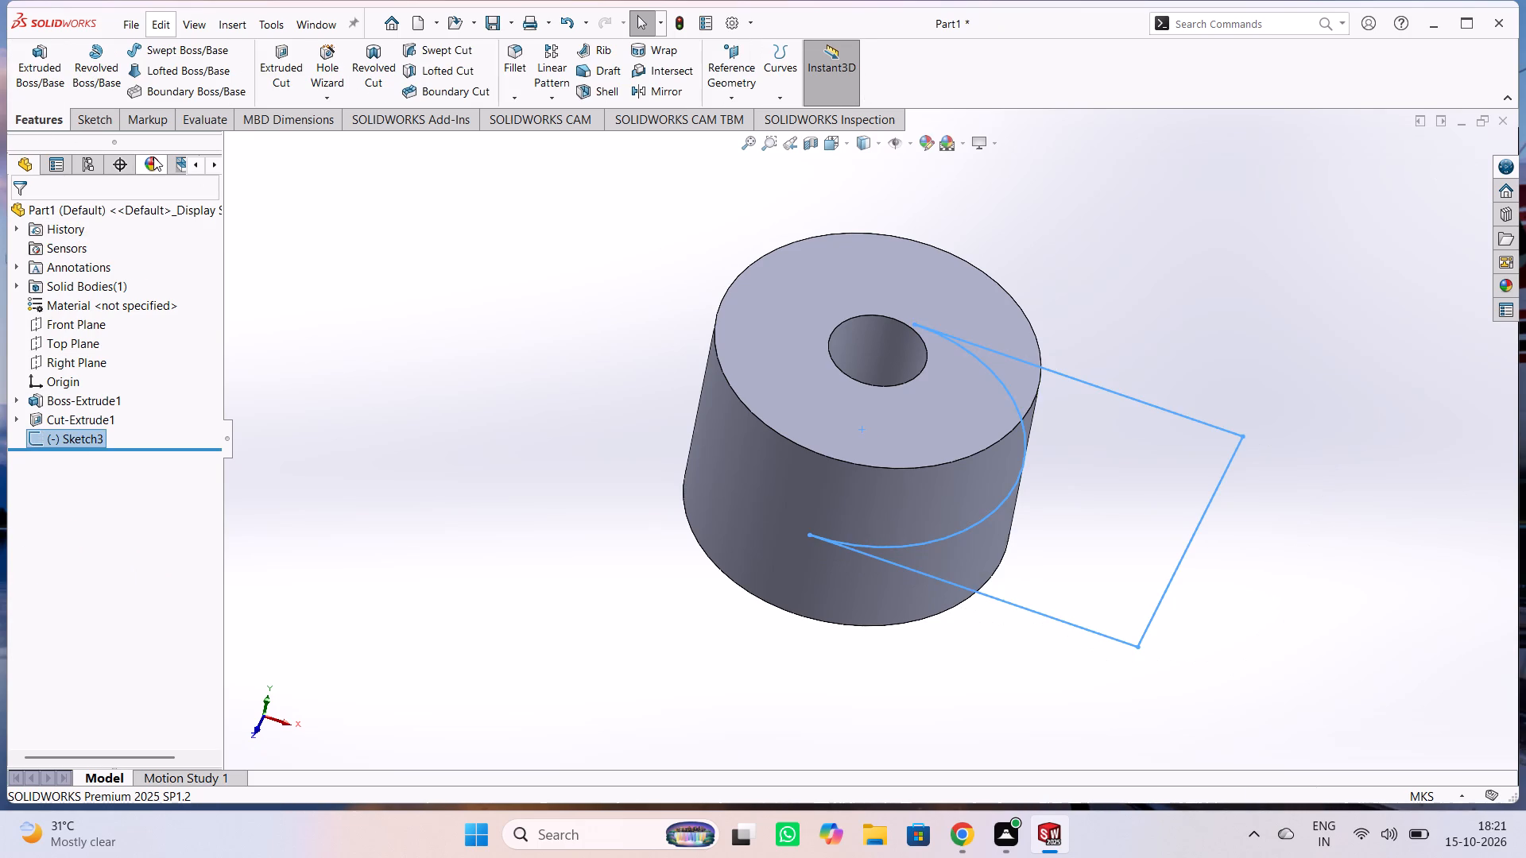
click(47, 68)
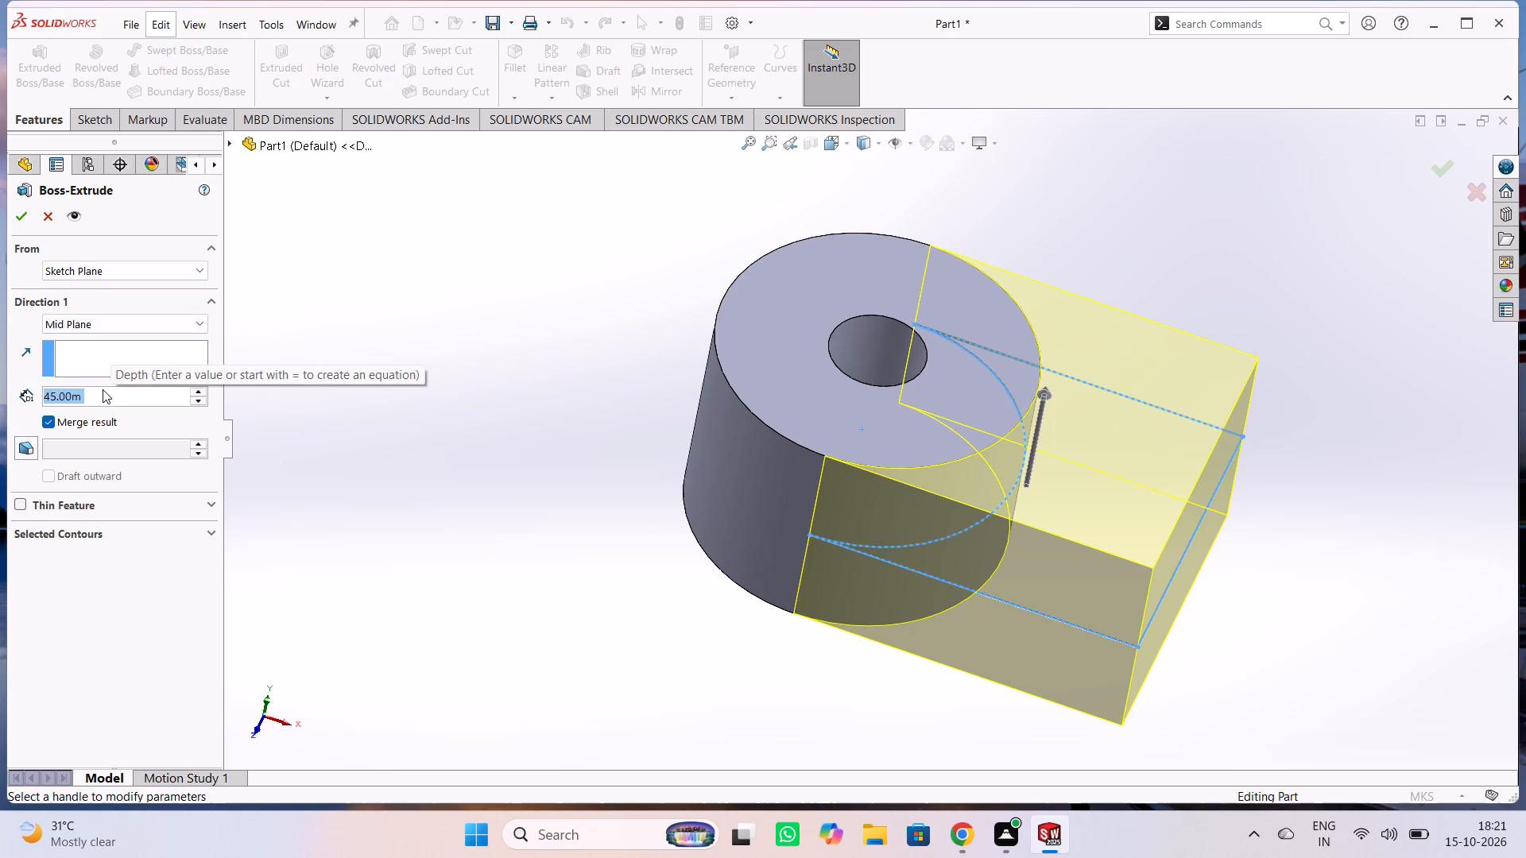
text(25)
key(Return)
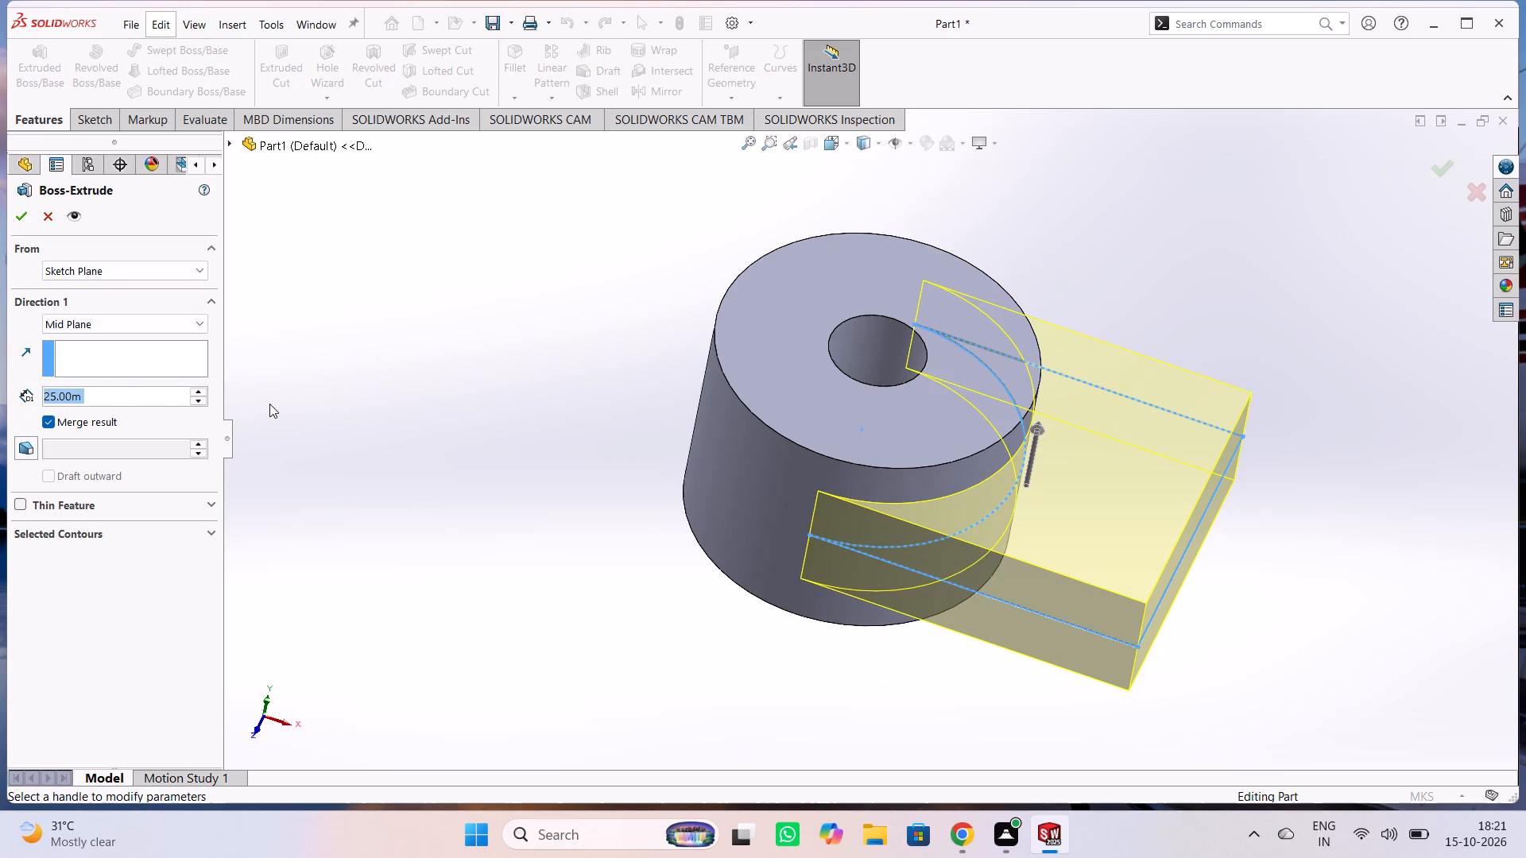
click(433, 370)
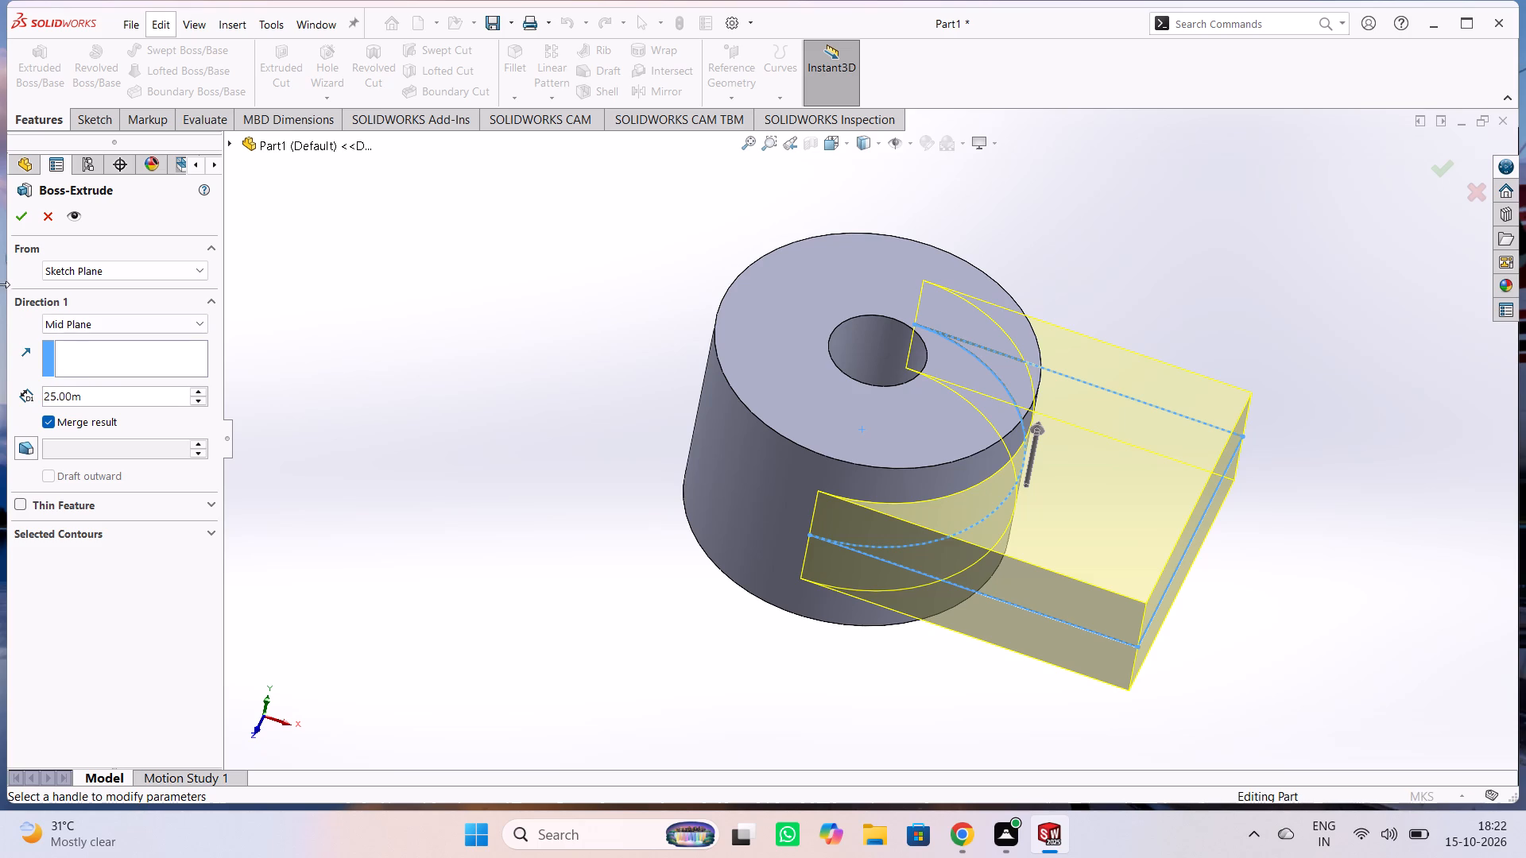
click(21, 225)
click(432, 353)
On the Top Plane, sketch a corner rectangle about 15 by 66 m spanning the full width of the block's outer end.
middle_drag(509, 434, 509, 435)
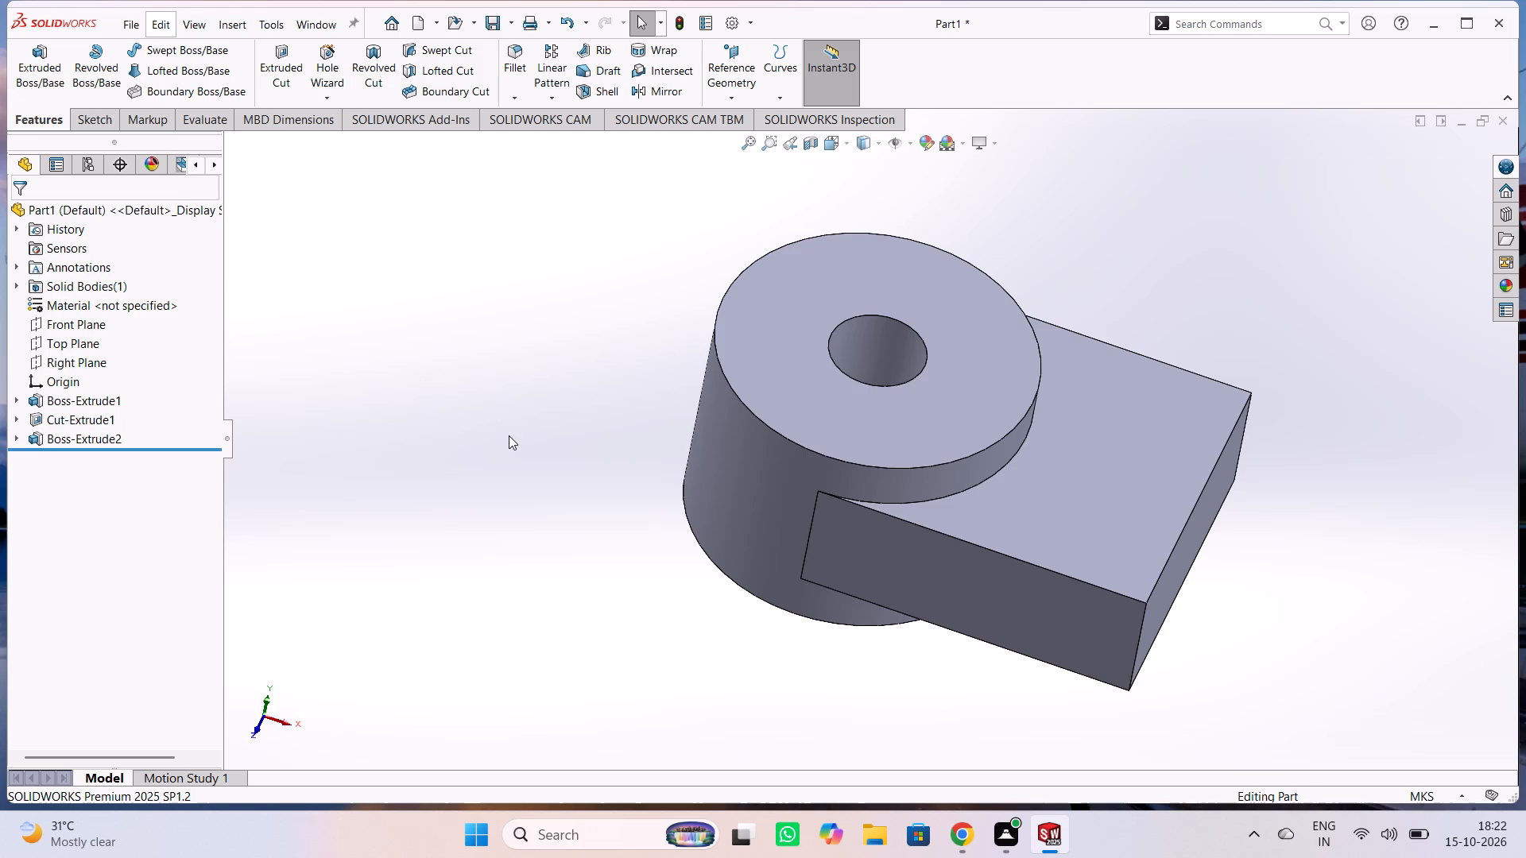
middle_drag(509, 435, 1183, 363)
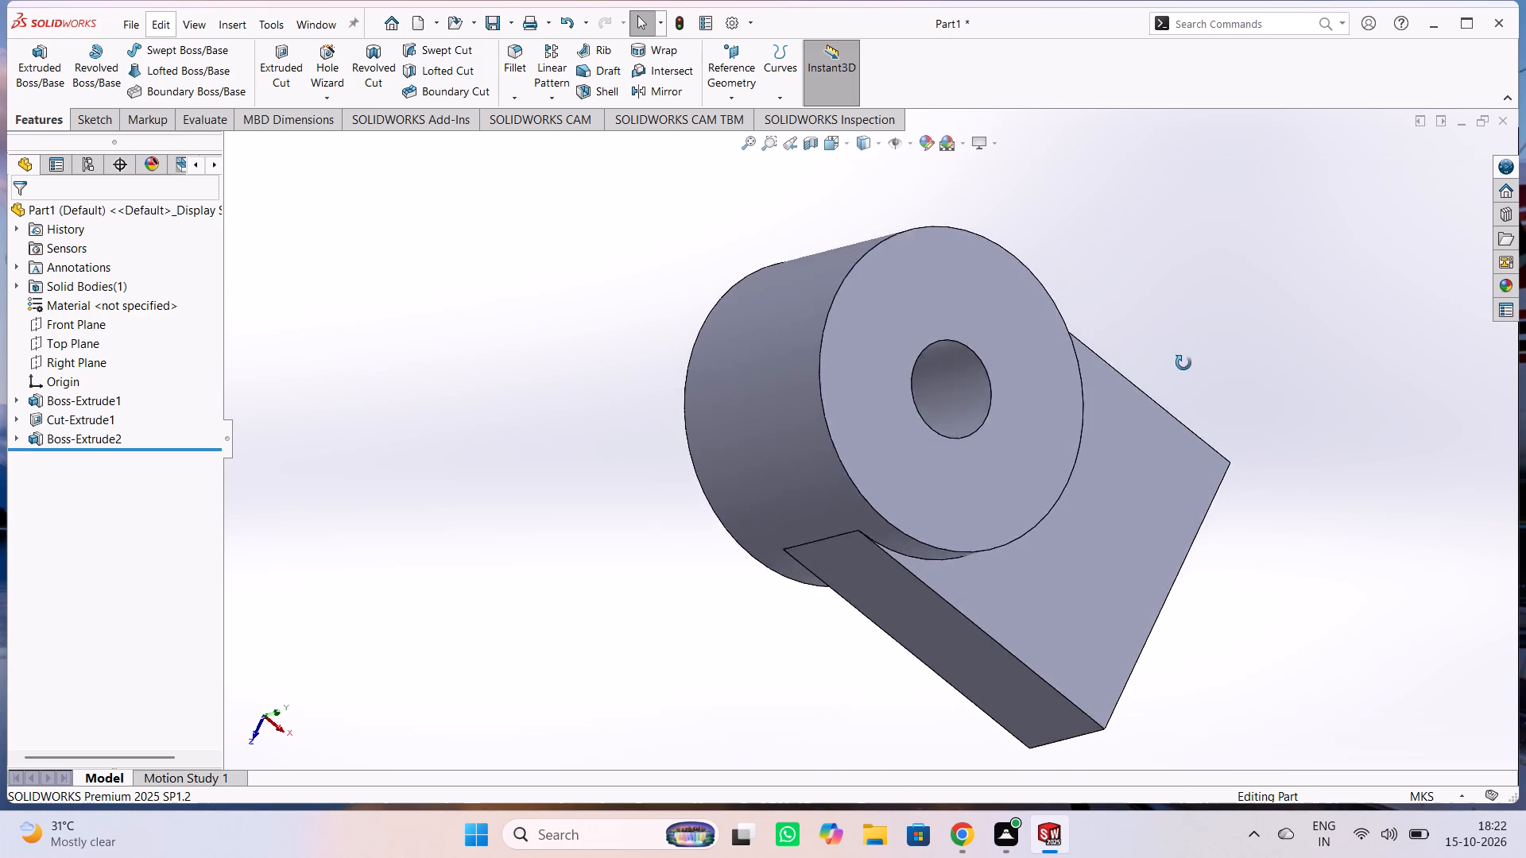
middle_drag(1183, 363, 1079, 317)
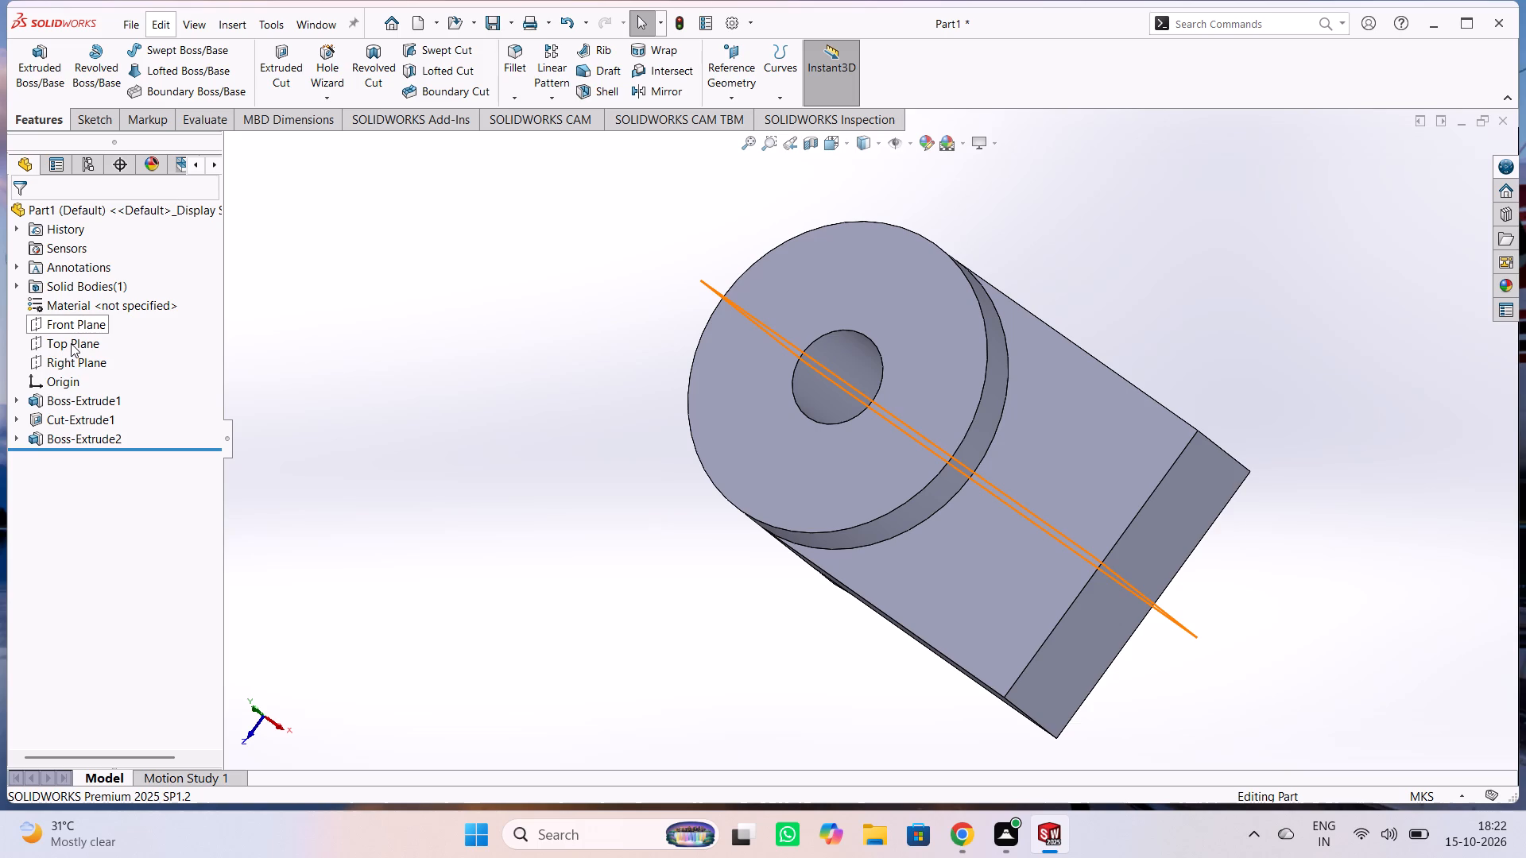
click(71, 343)
click(85, 325)
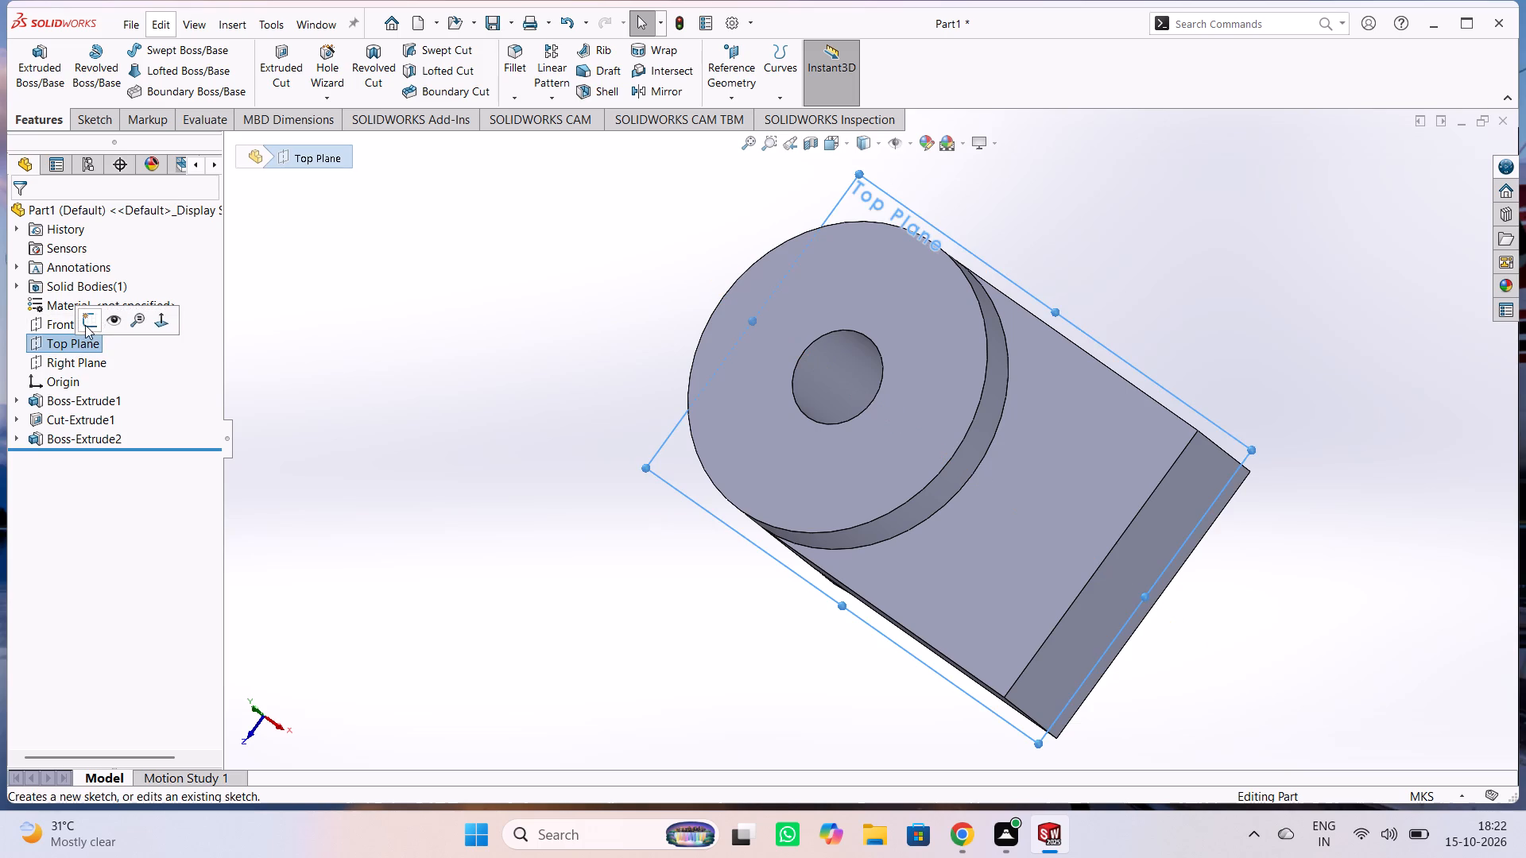
click(281, 327)
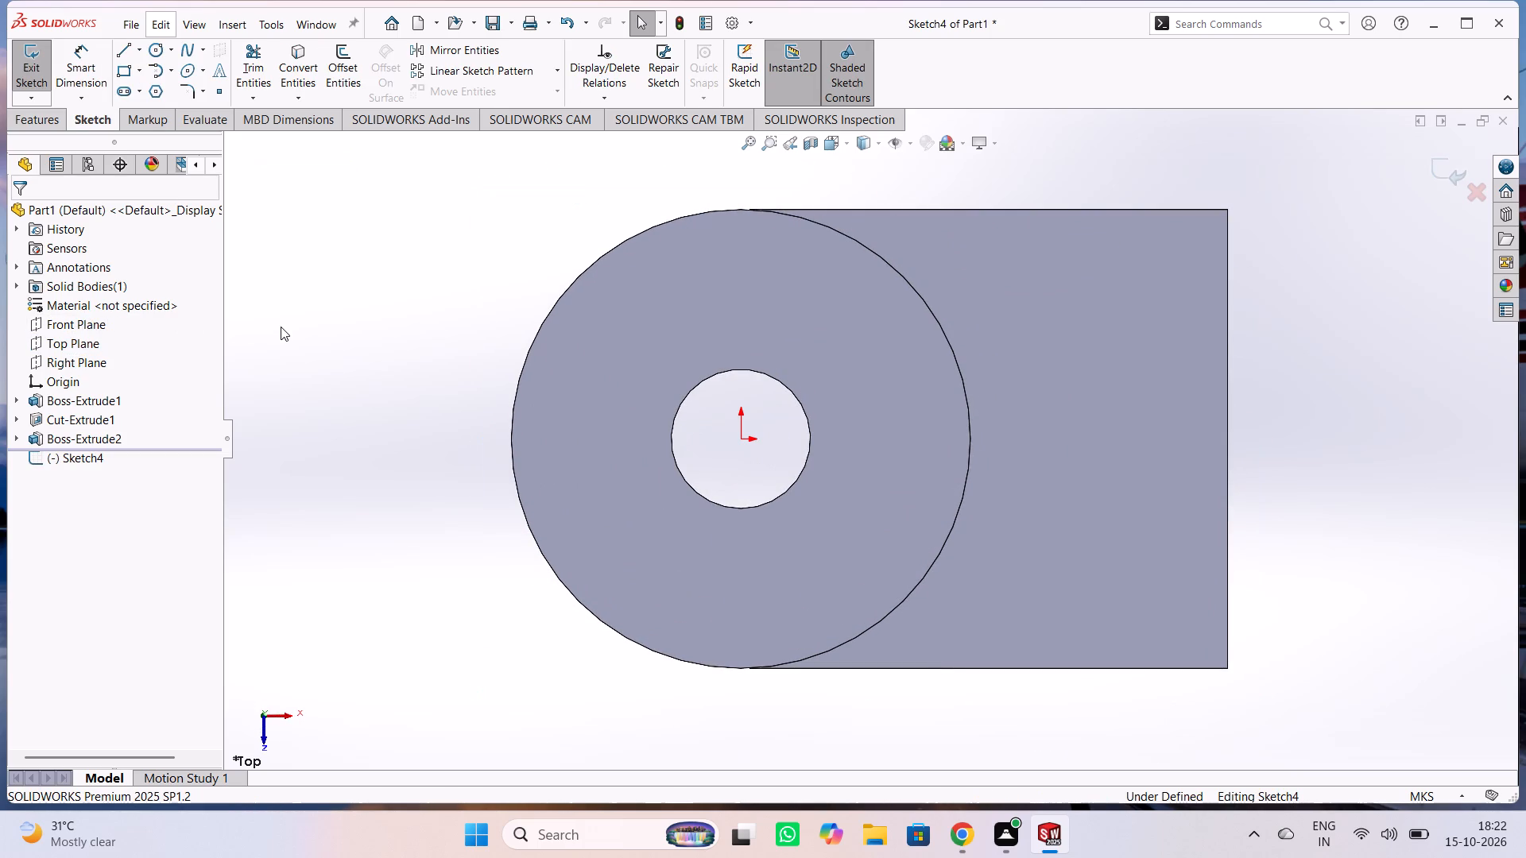
click(120, 66)
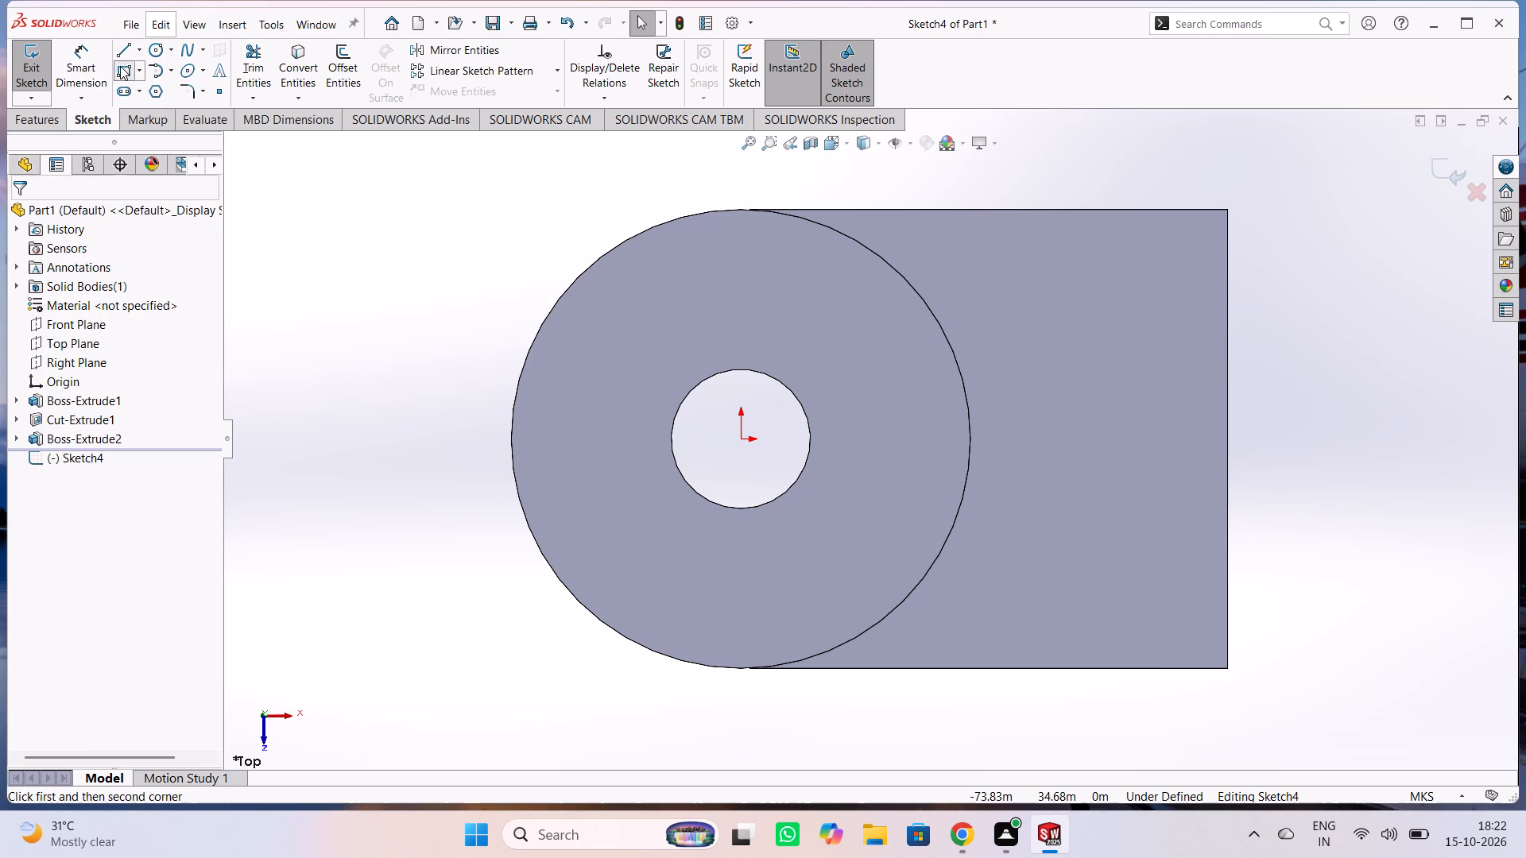
click(1228, 667)
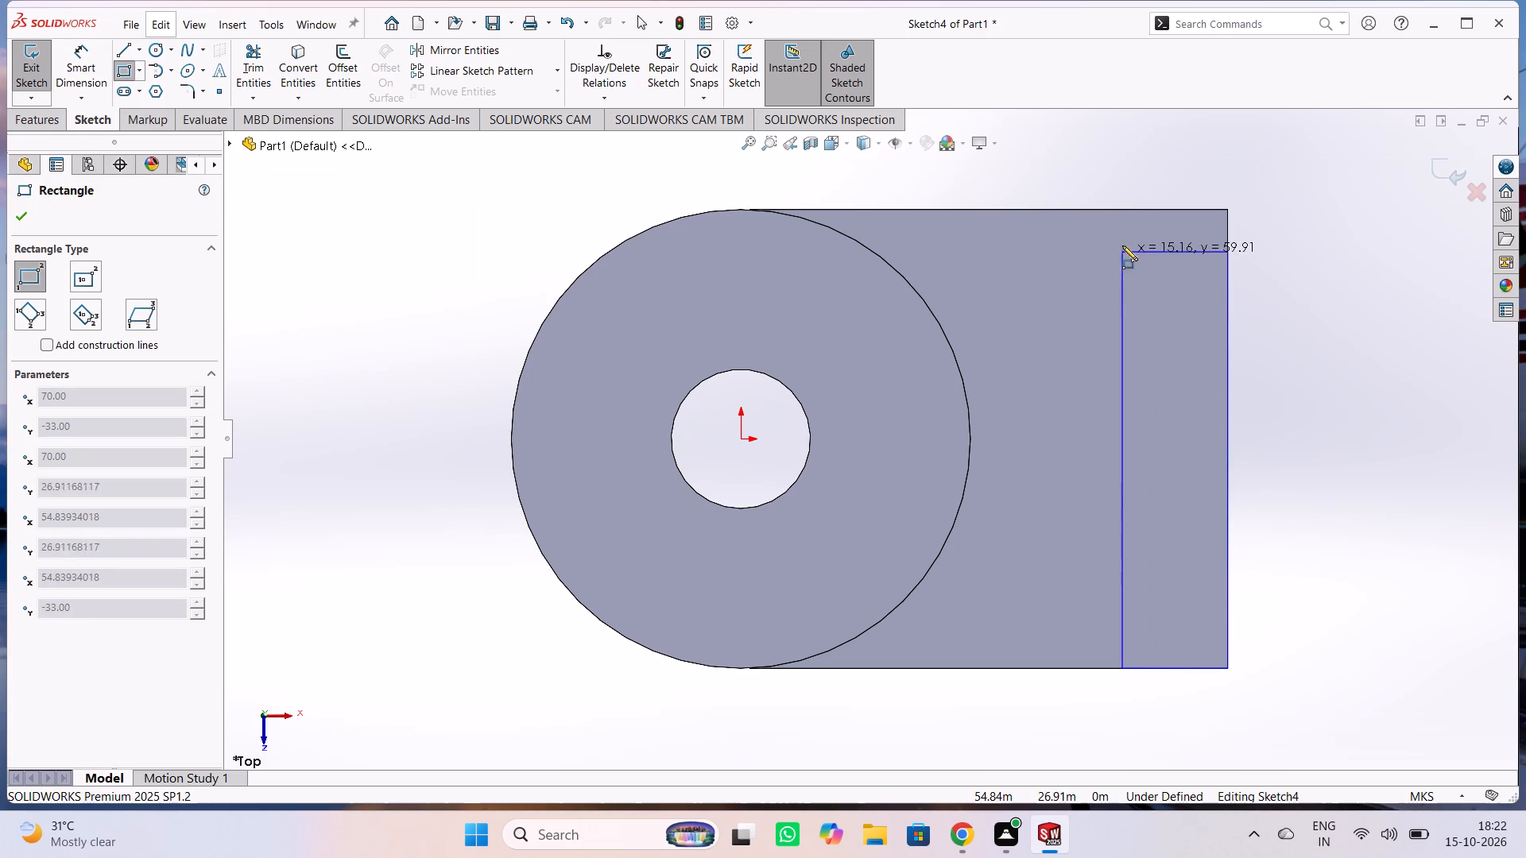
click(1123, 210)
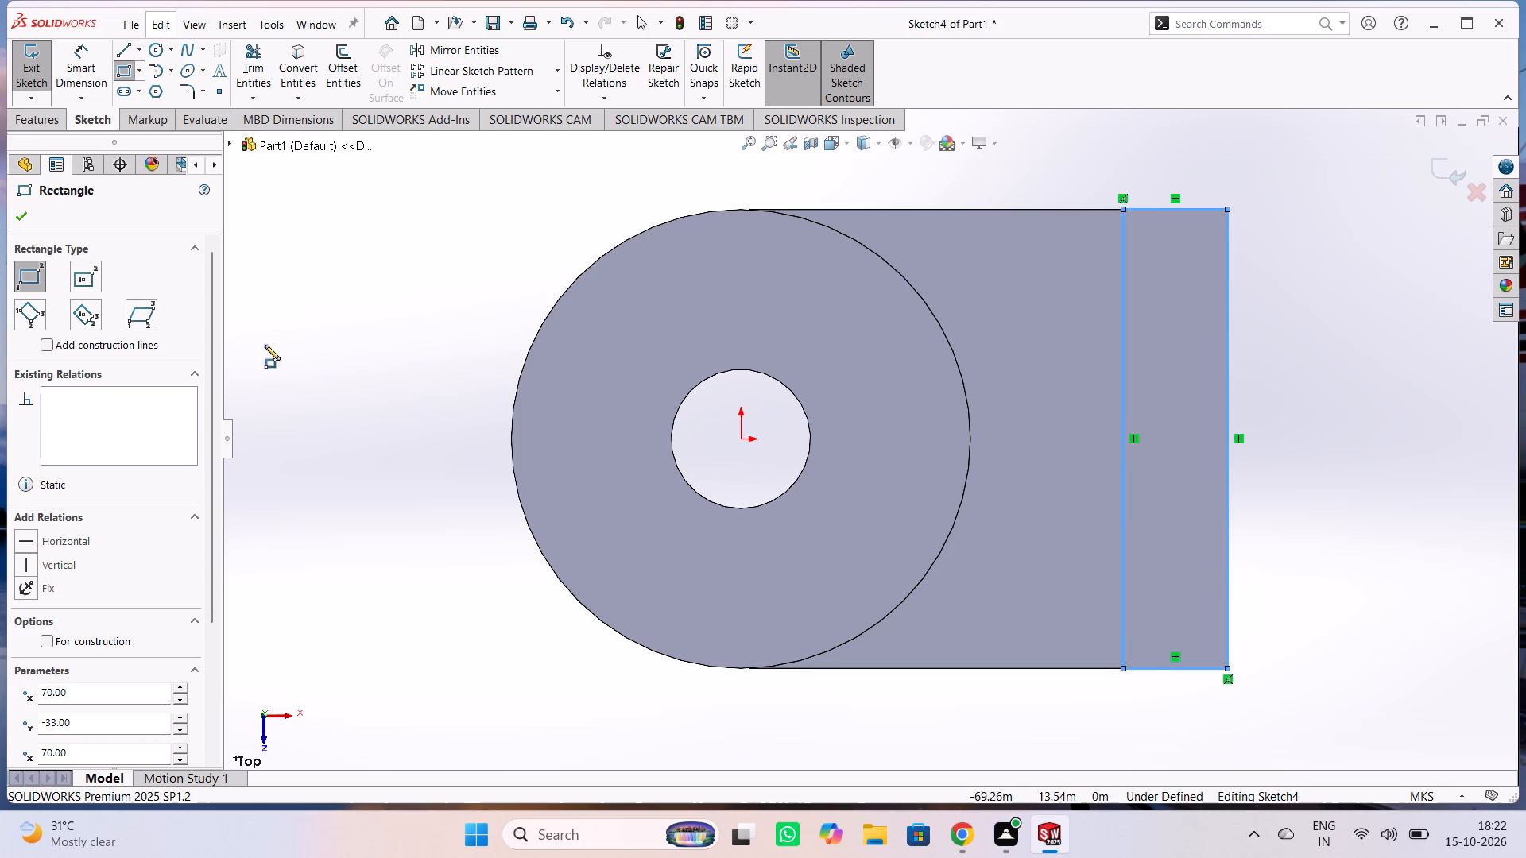
key(Escape)
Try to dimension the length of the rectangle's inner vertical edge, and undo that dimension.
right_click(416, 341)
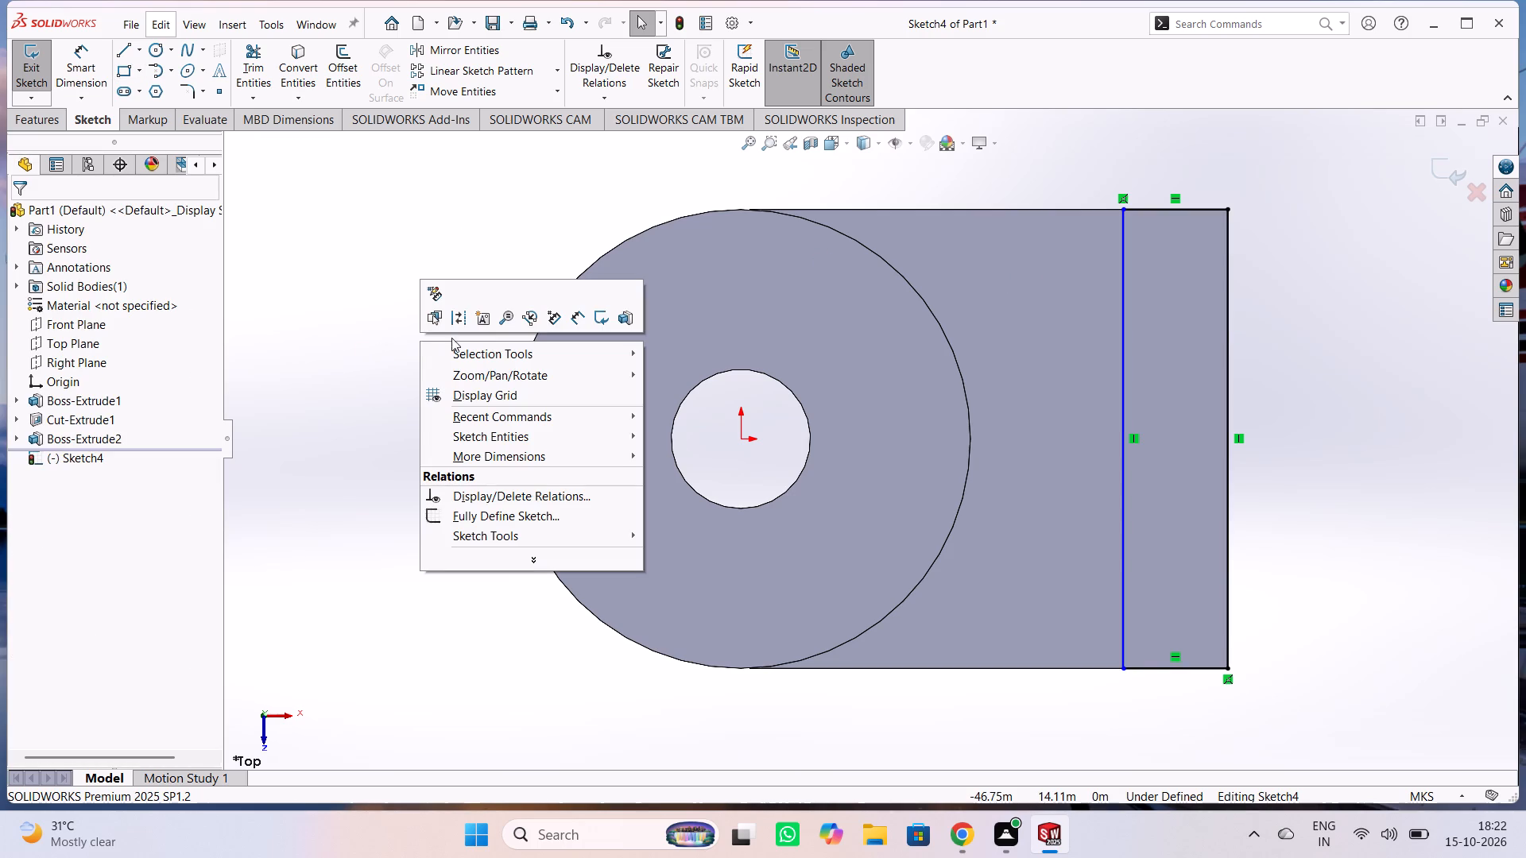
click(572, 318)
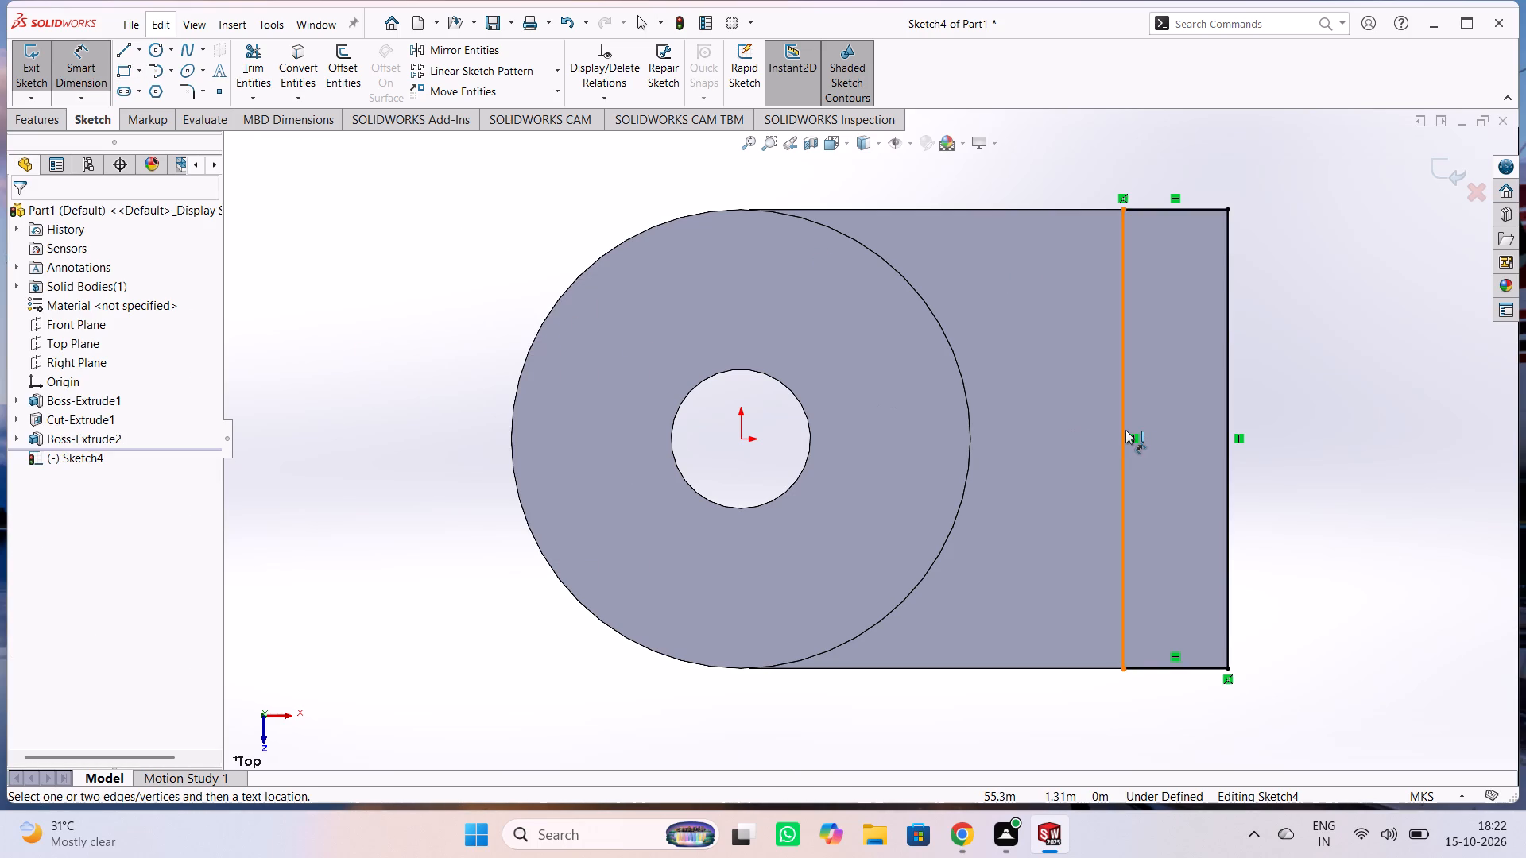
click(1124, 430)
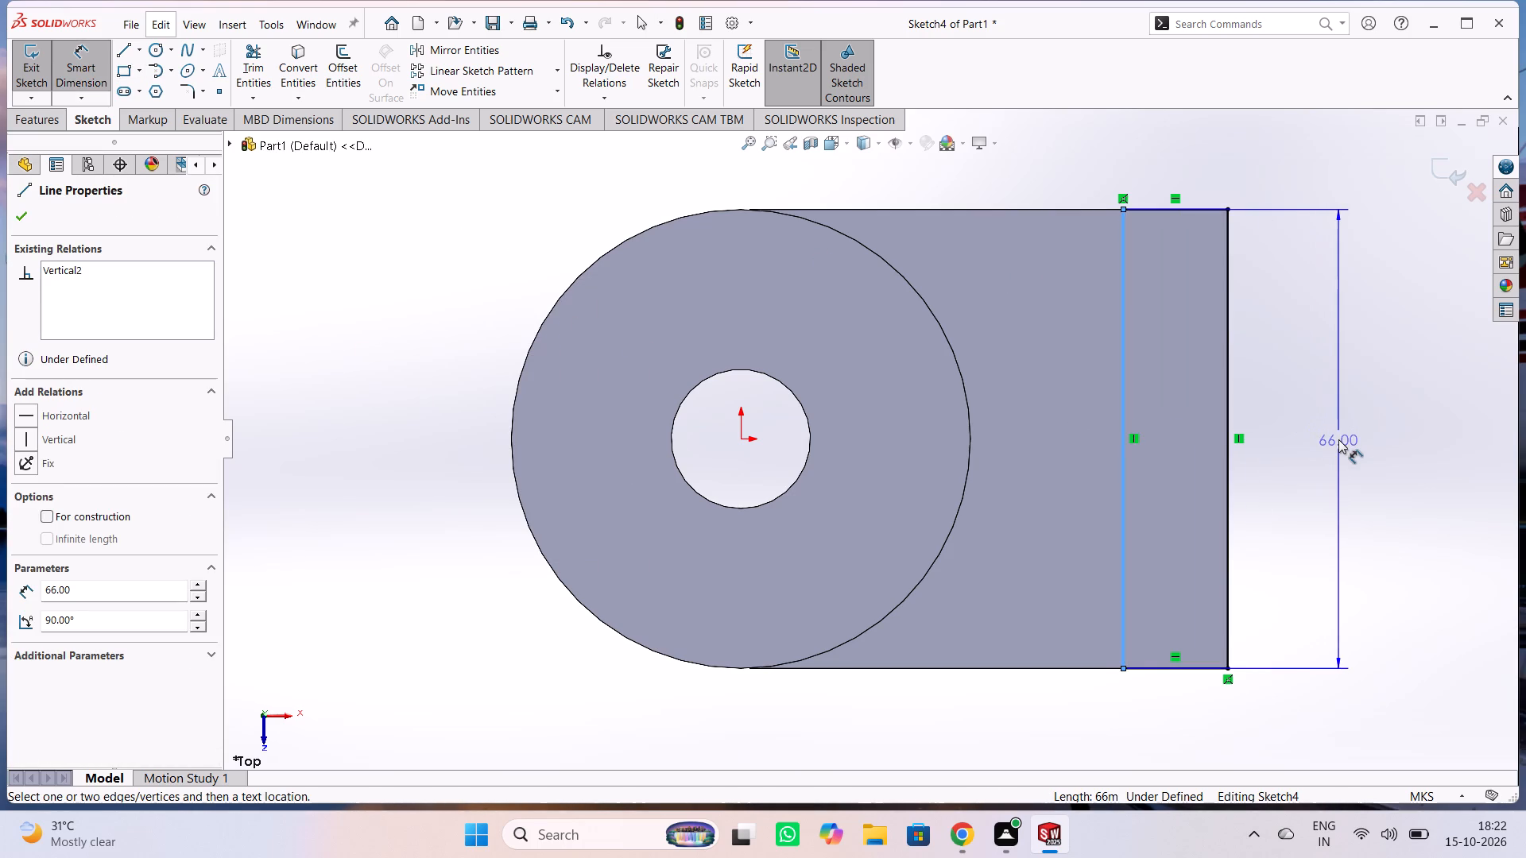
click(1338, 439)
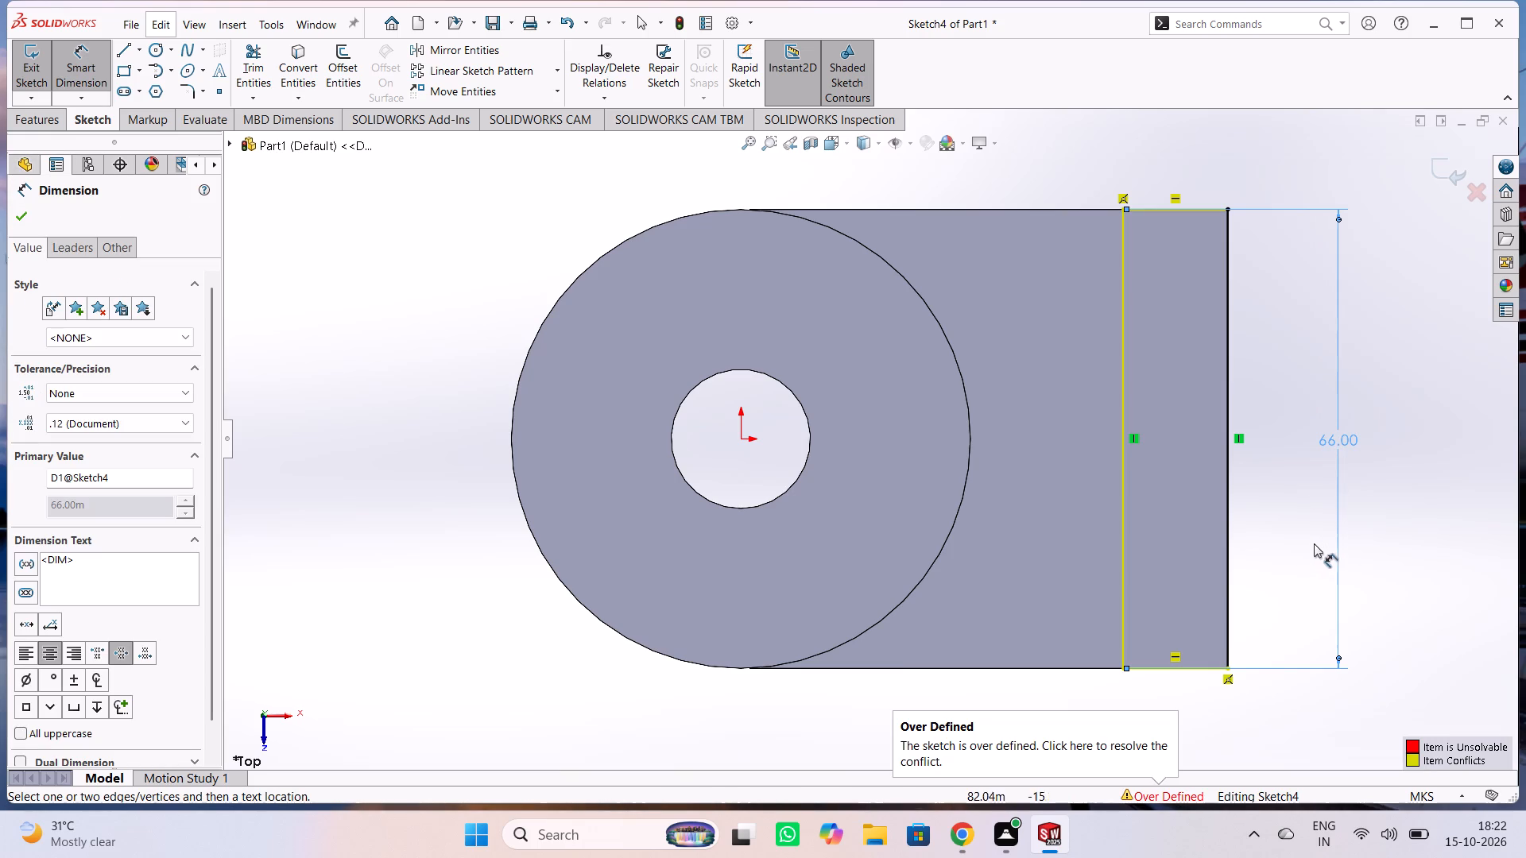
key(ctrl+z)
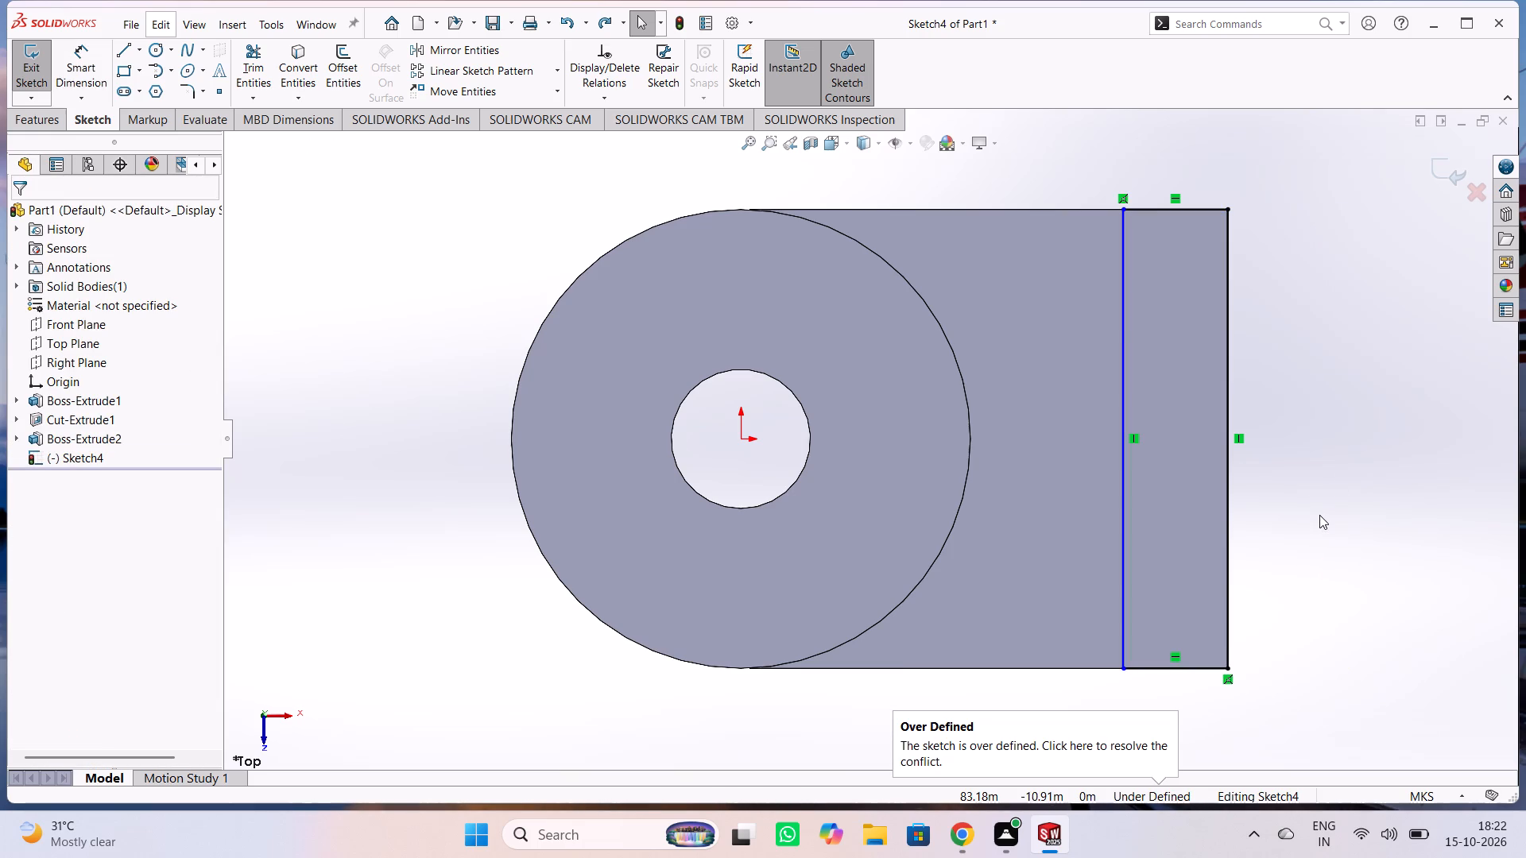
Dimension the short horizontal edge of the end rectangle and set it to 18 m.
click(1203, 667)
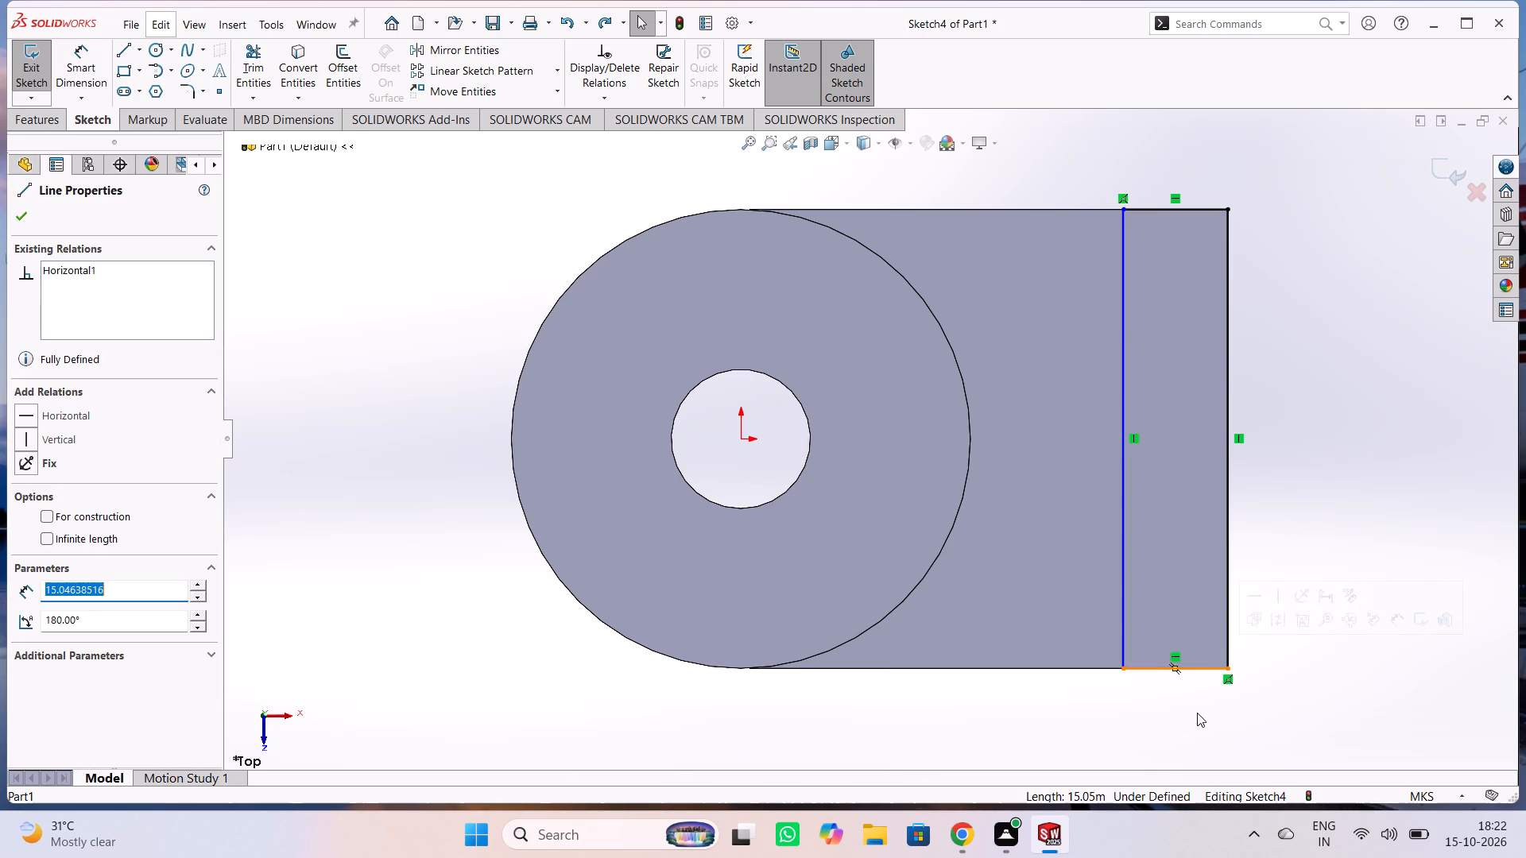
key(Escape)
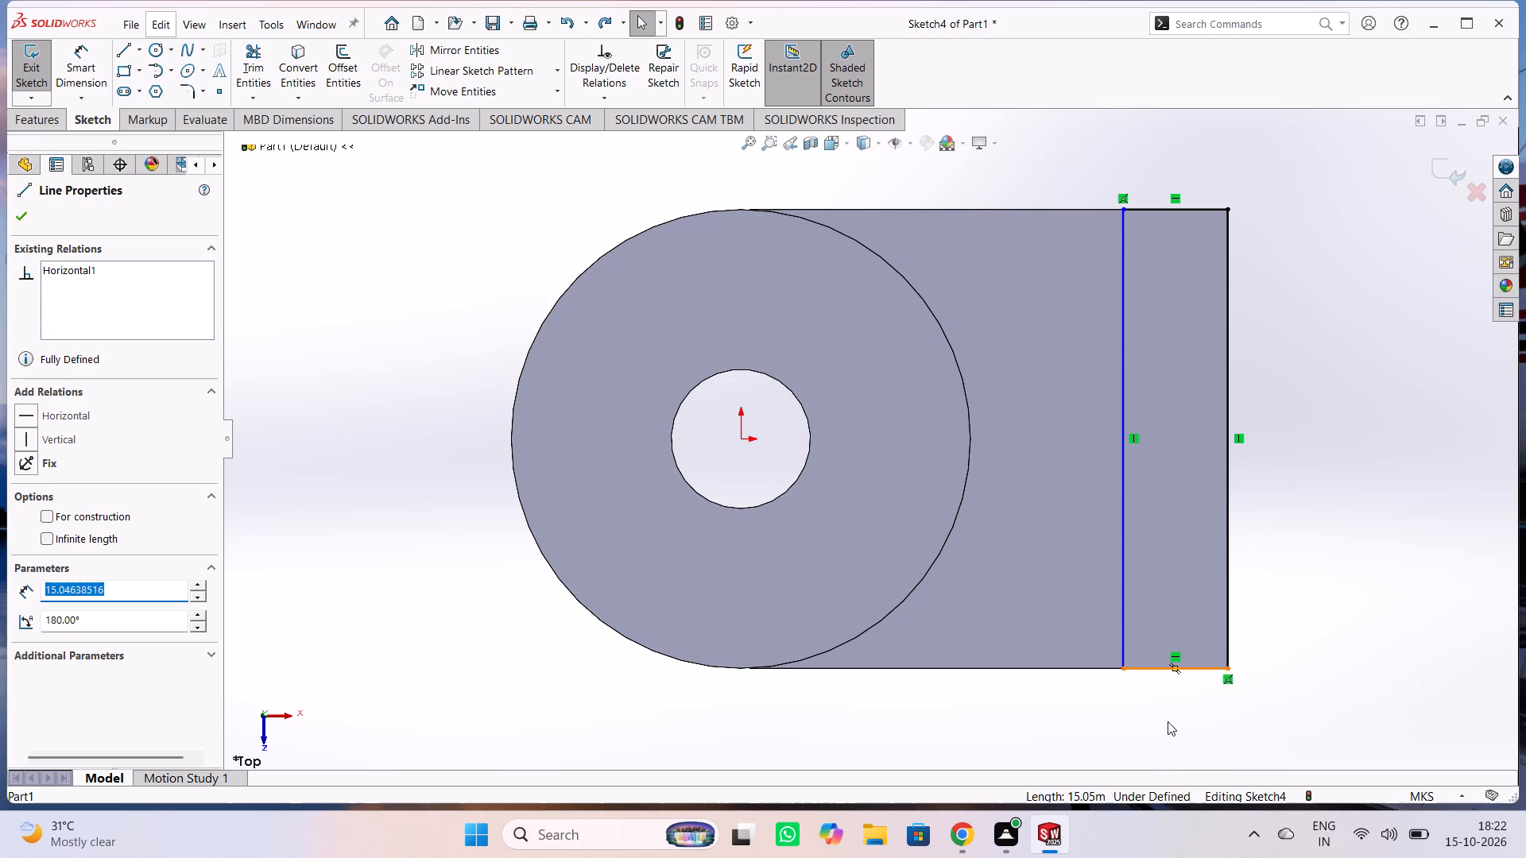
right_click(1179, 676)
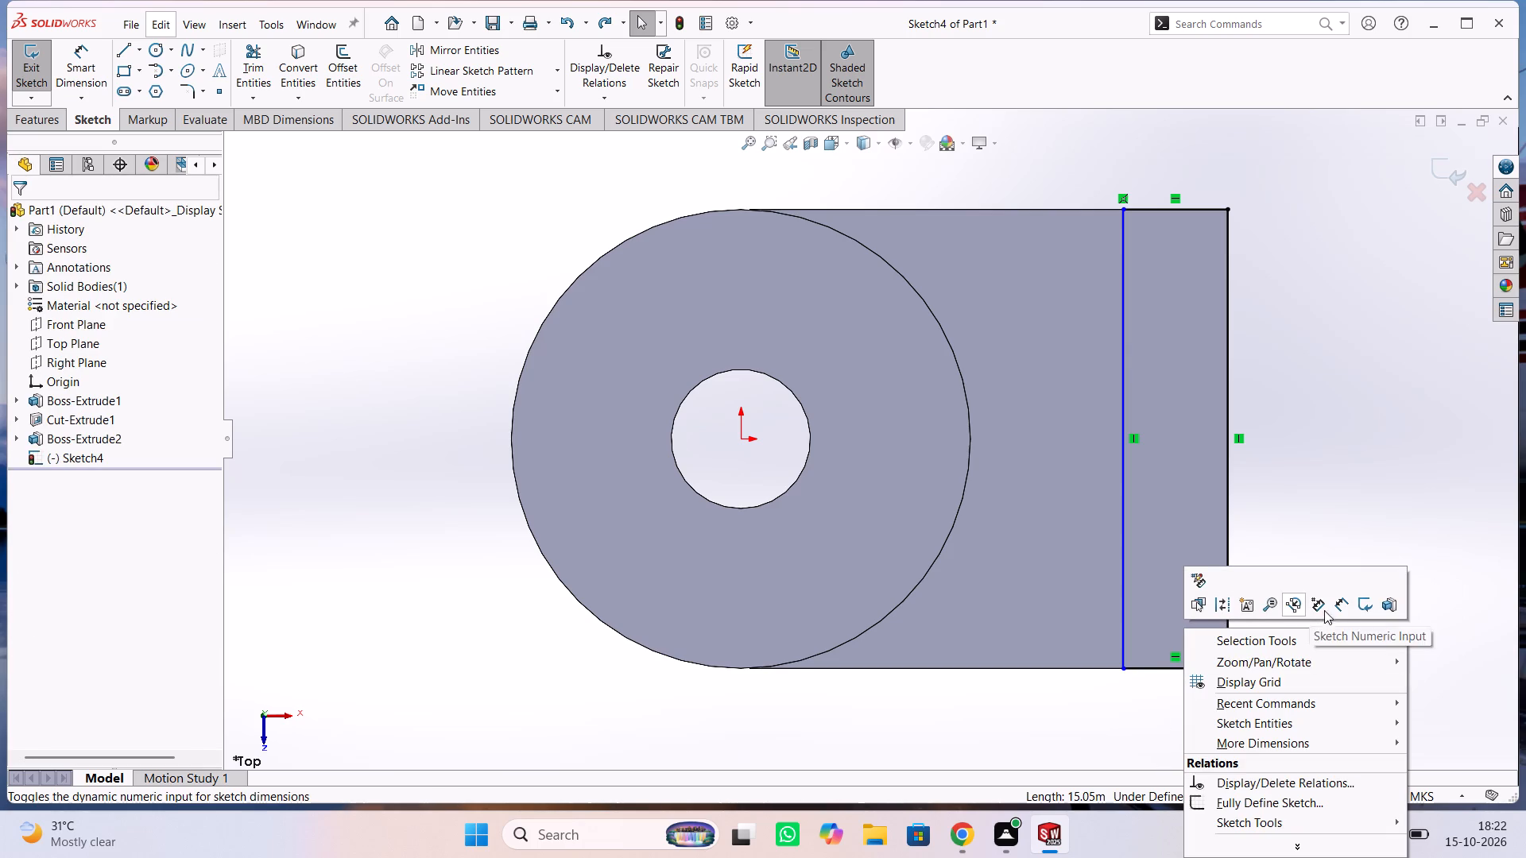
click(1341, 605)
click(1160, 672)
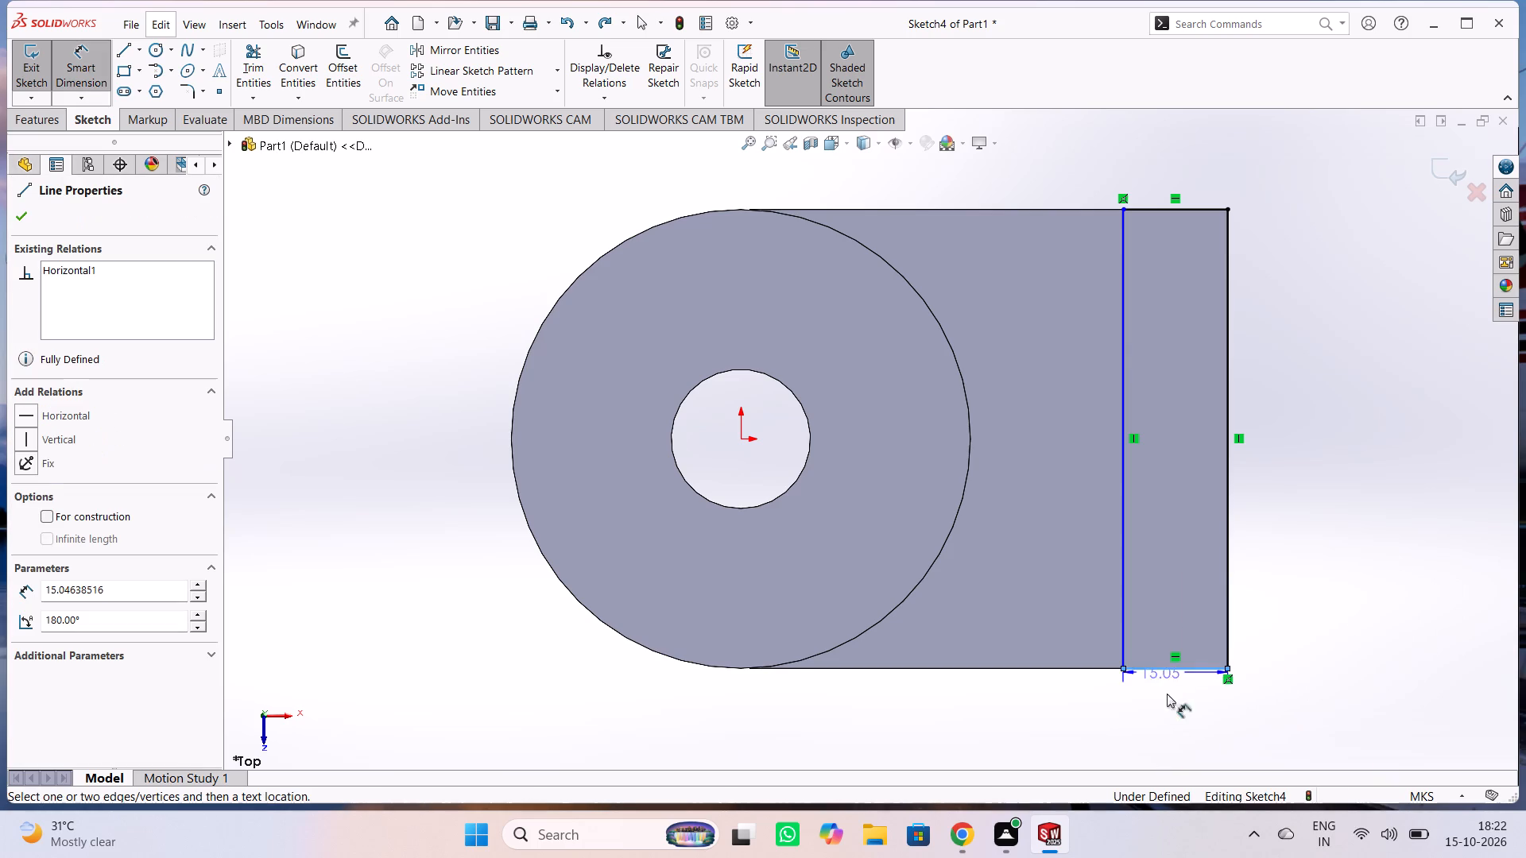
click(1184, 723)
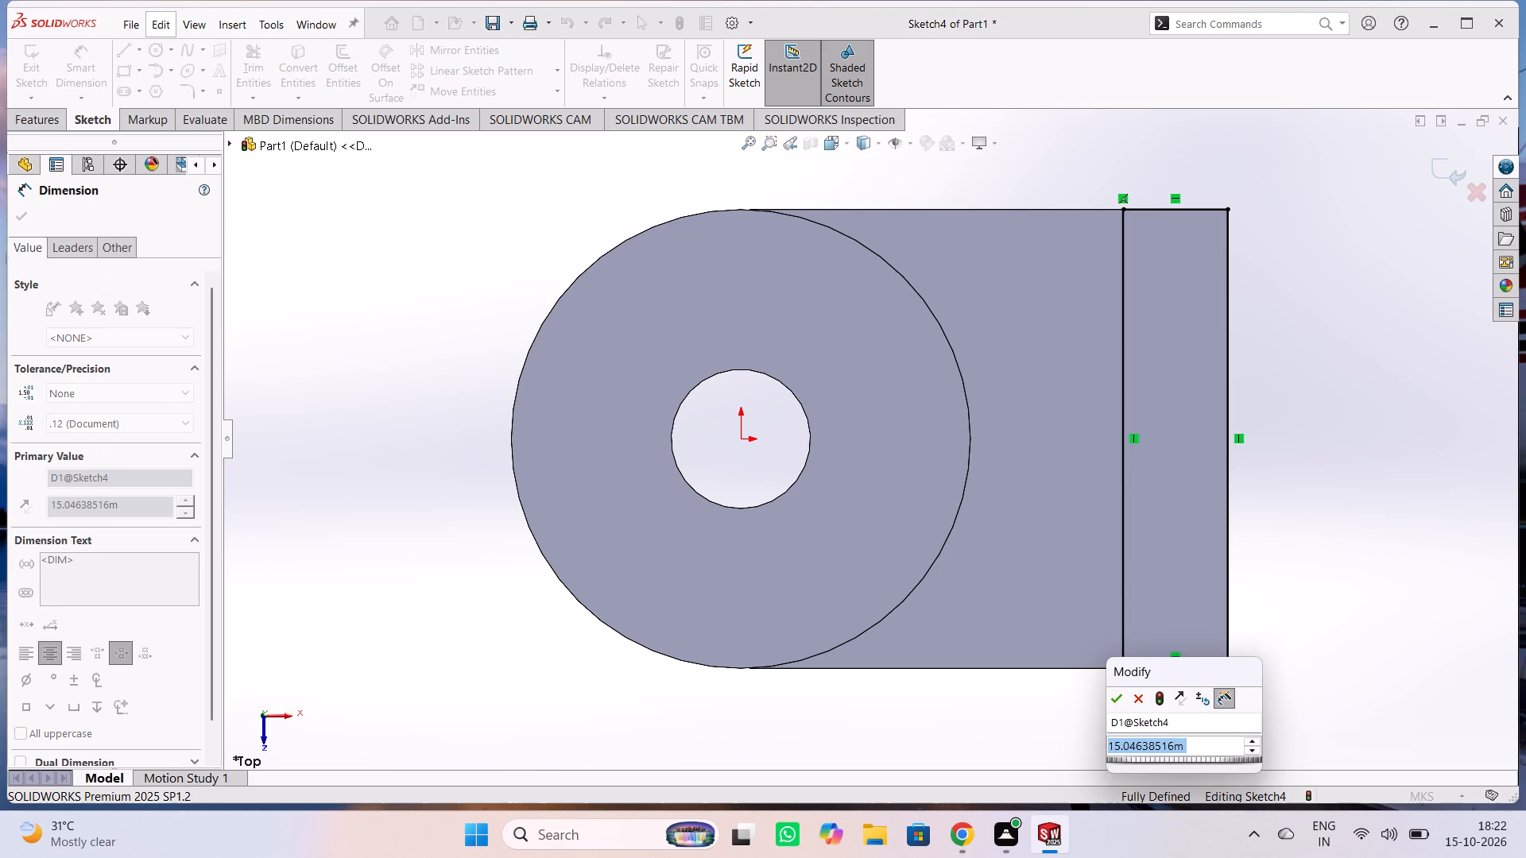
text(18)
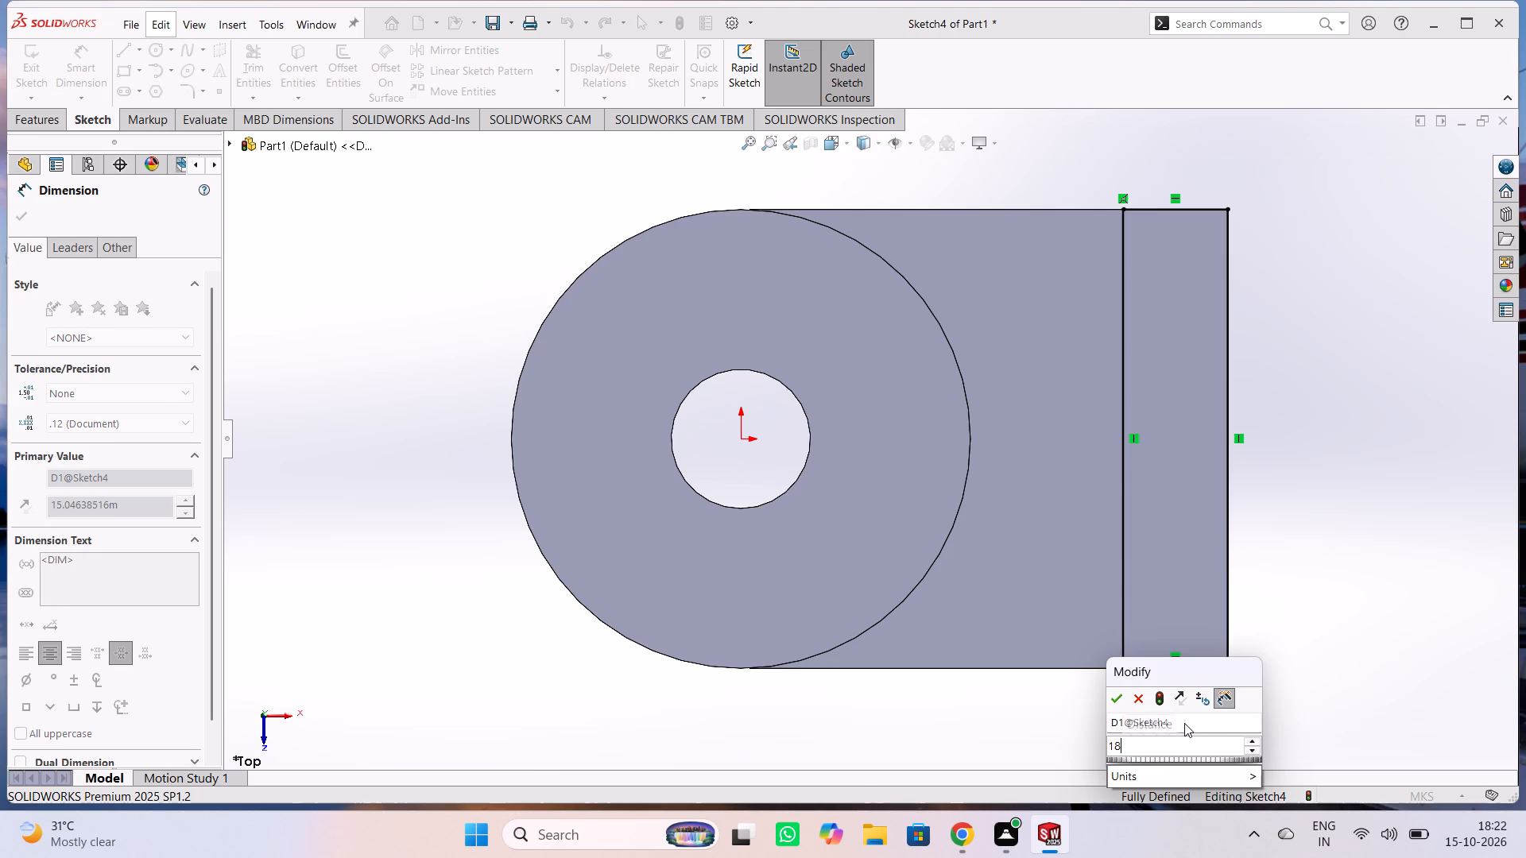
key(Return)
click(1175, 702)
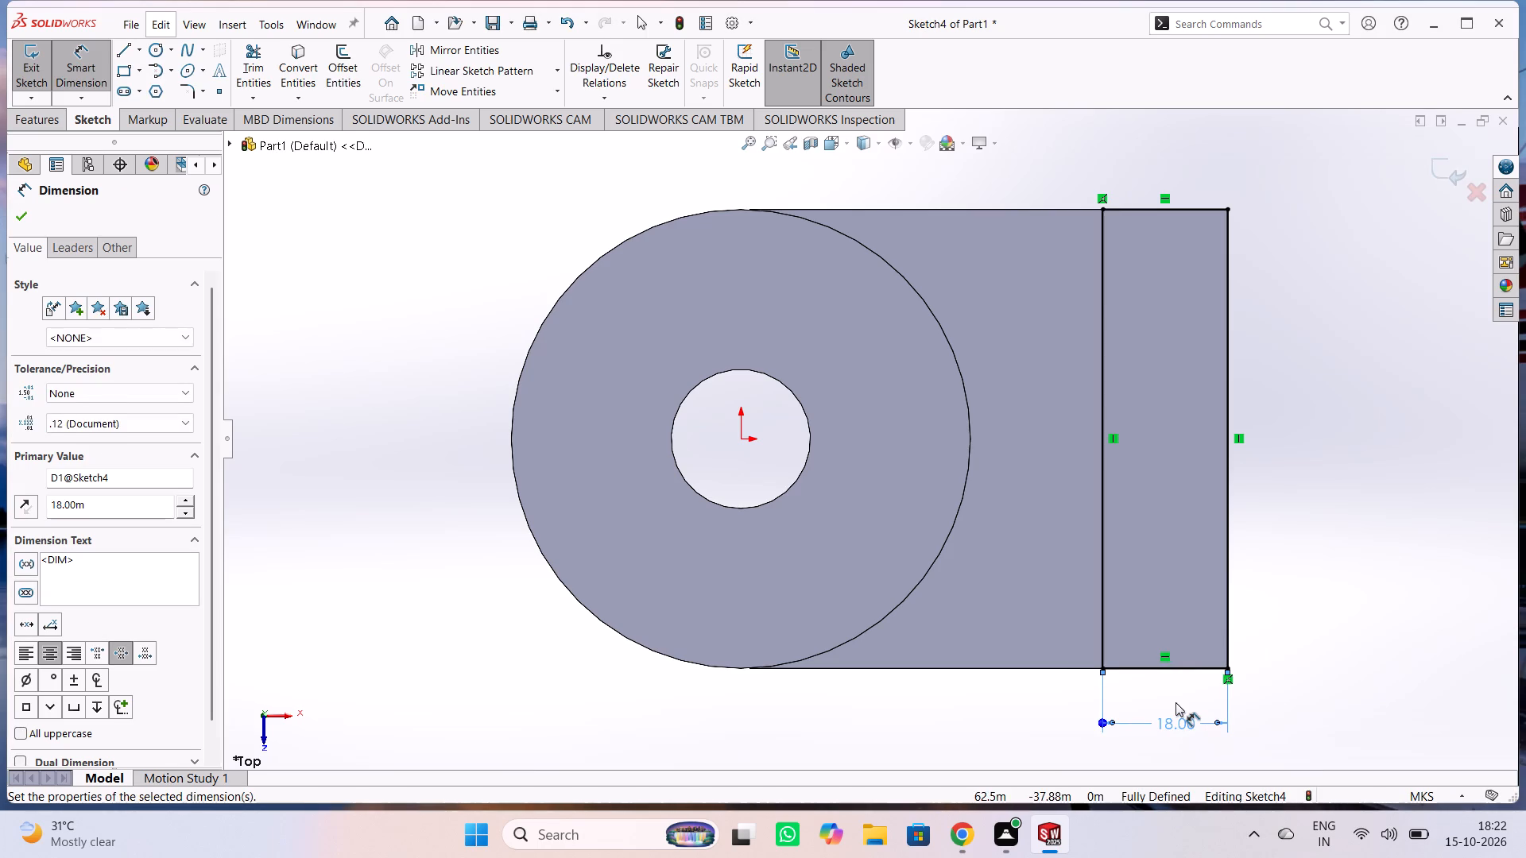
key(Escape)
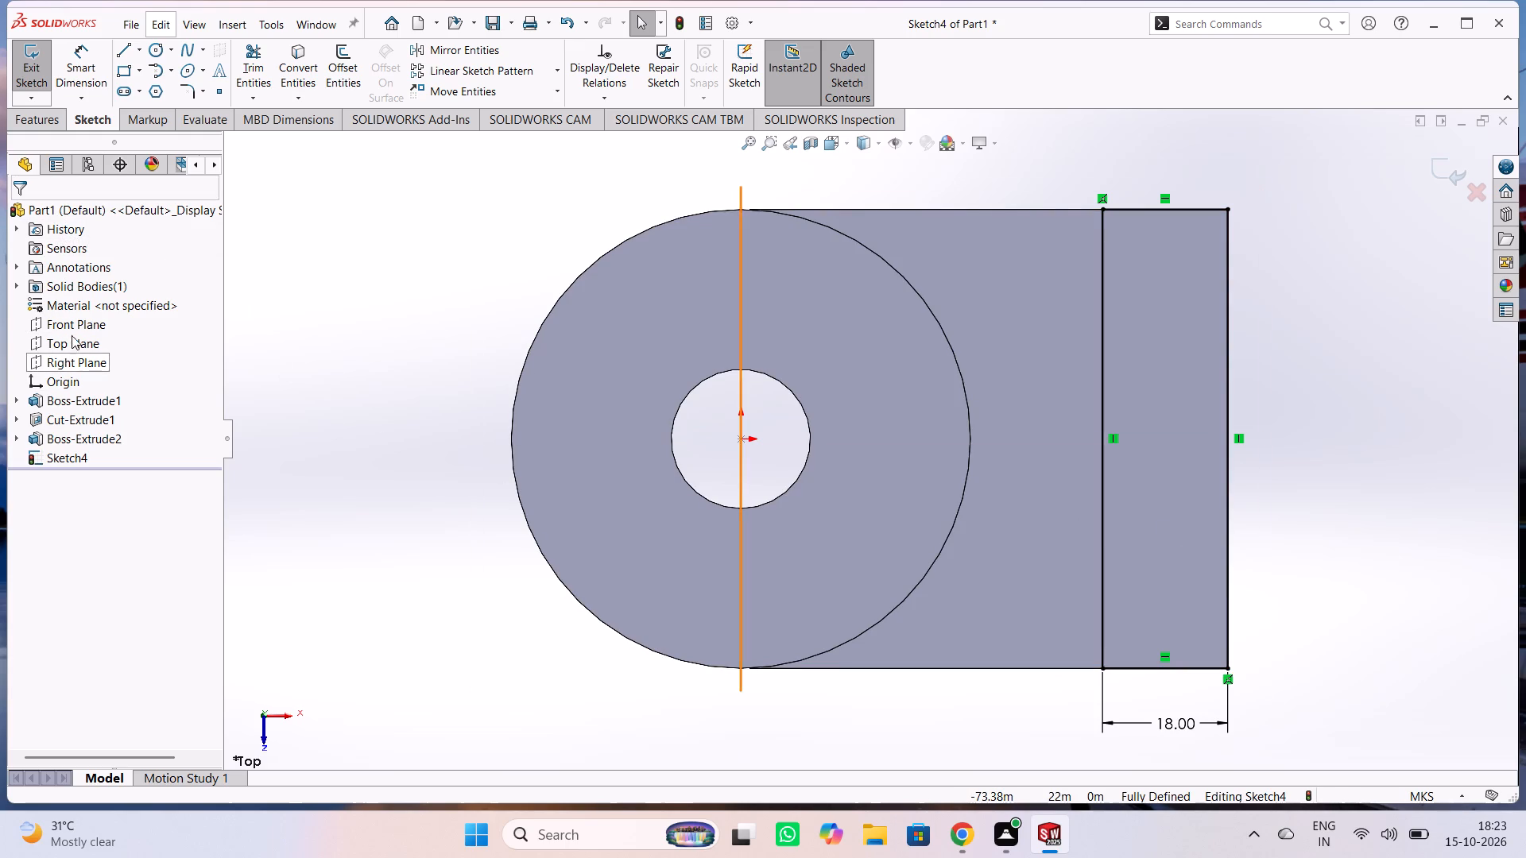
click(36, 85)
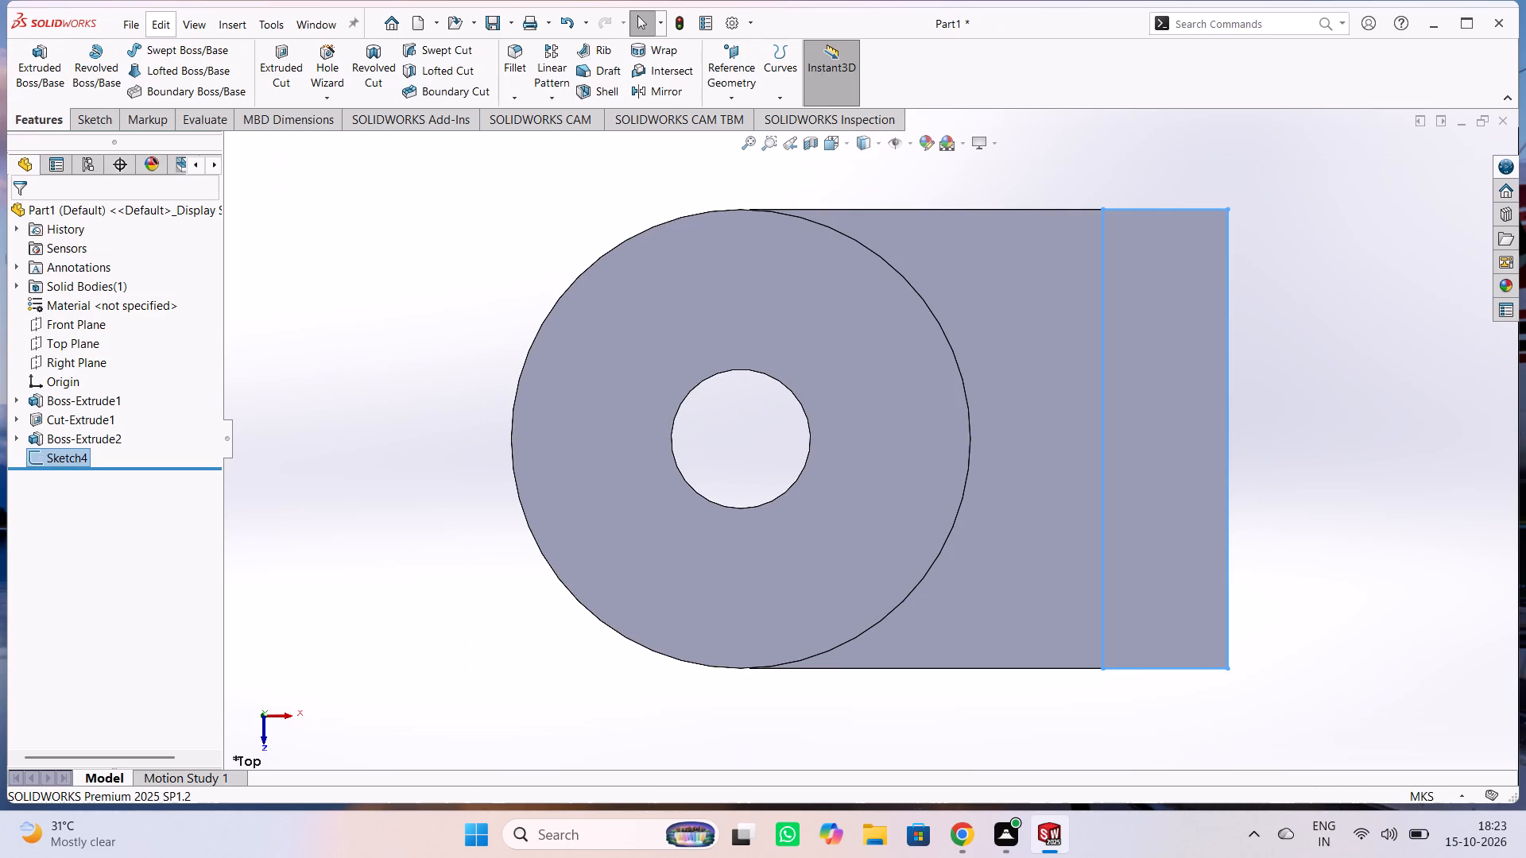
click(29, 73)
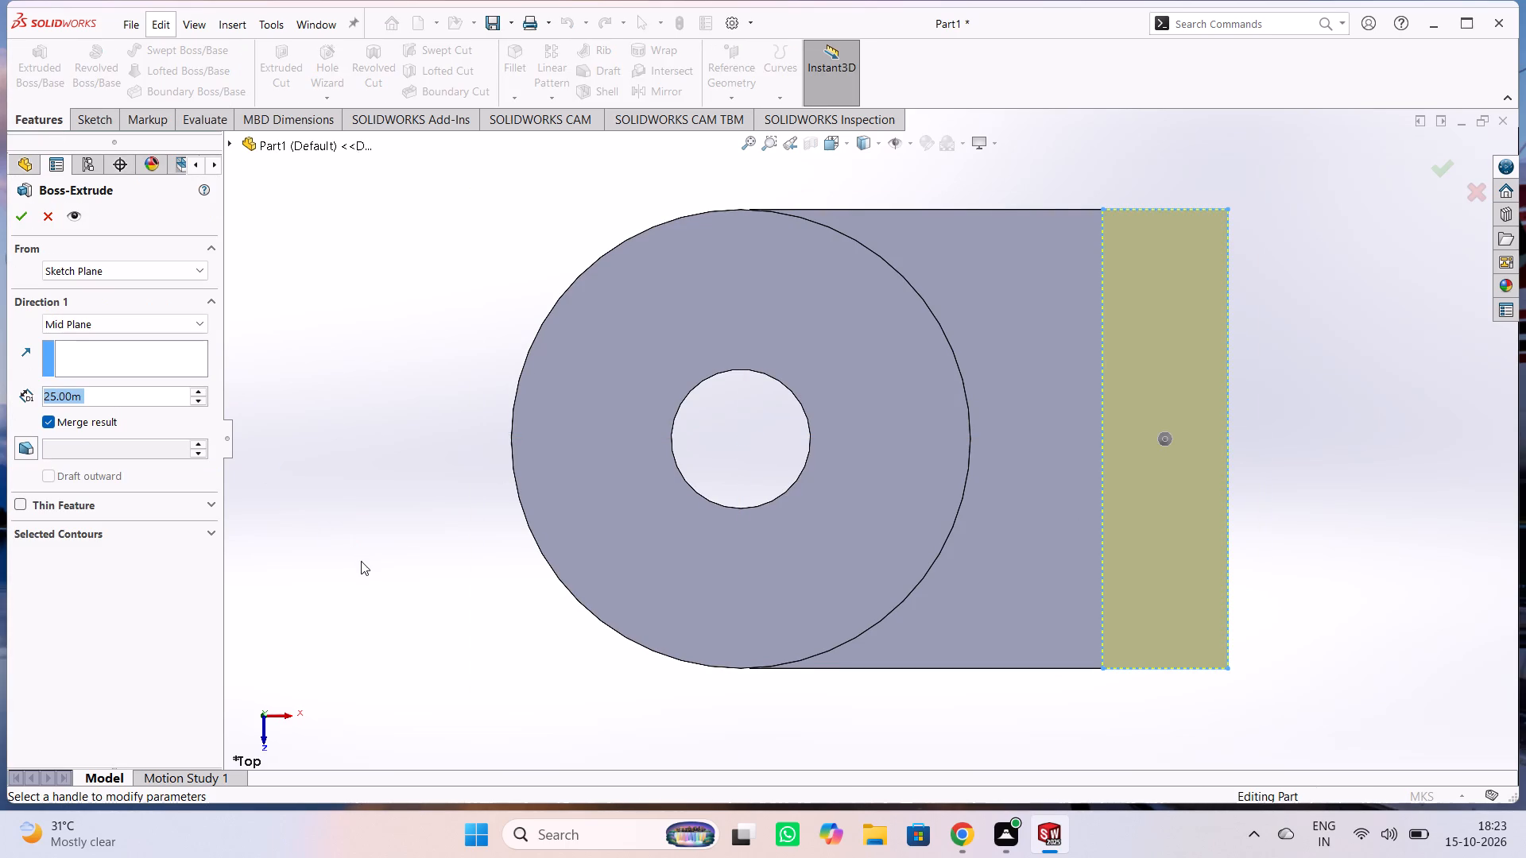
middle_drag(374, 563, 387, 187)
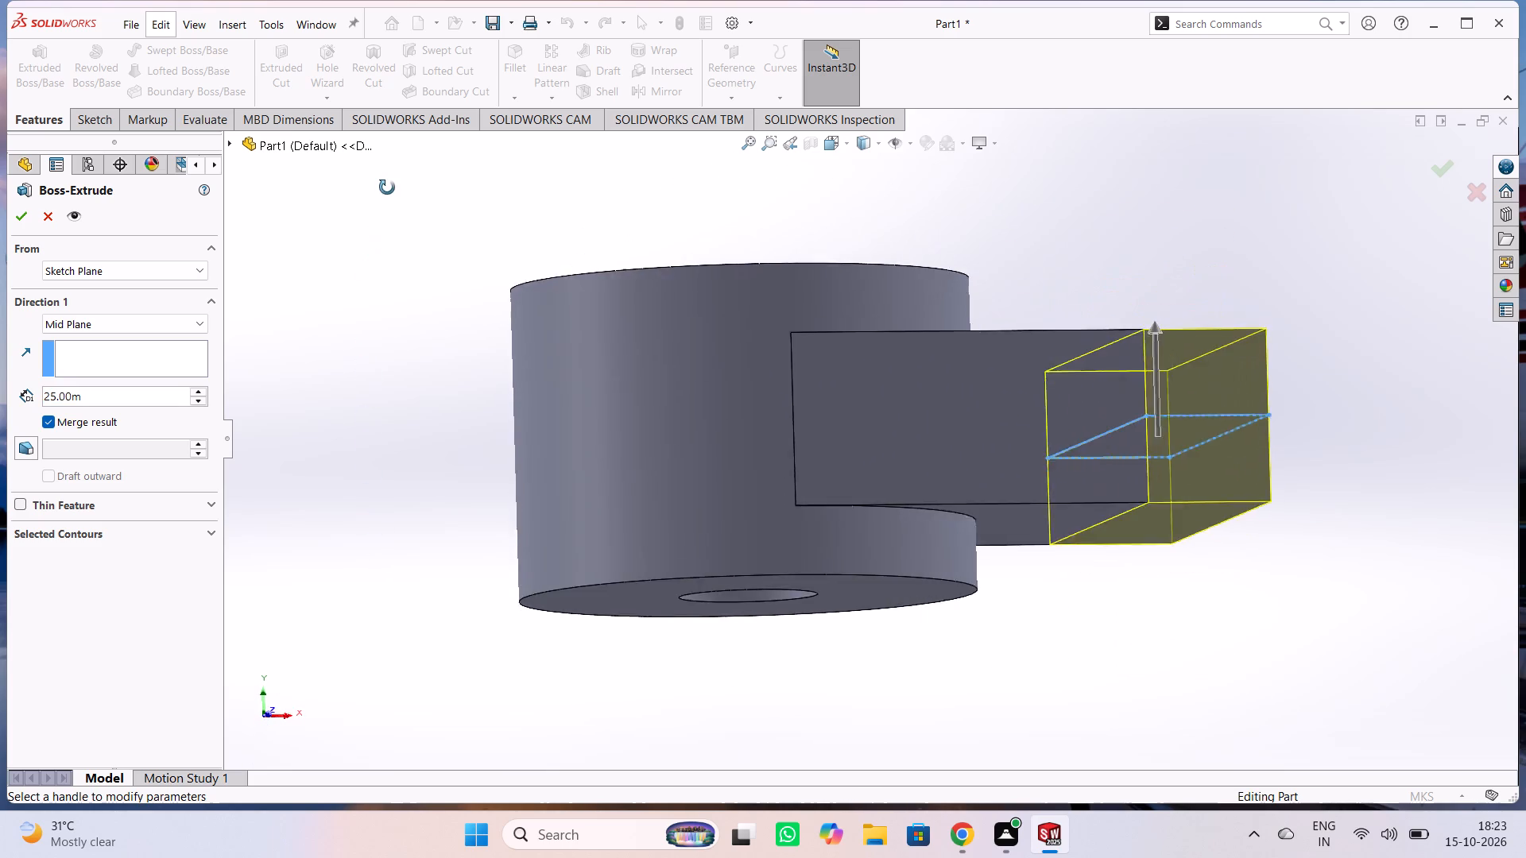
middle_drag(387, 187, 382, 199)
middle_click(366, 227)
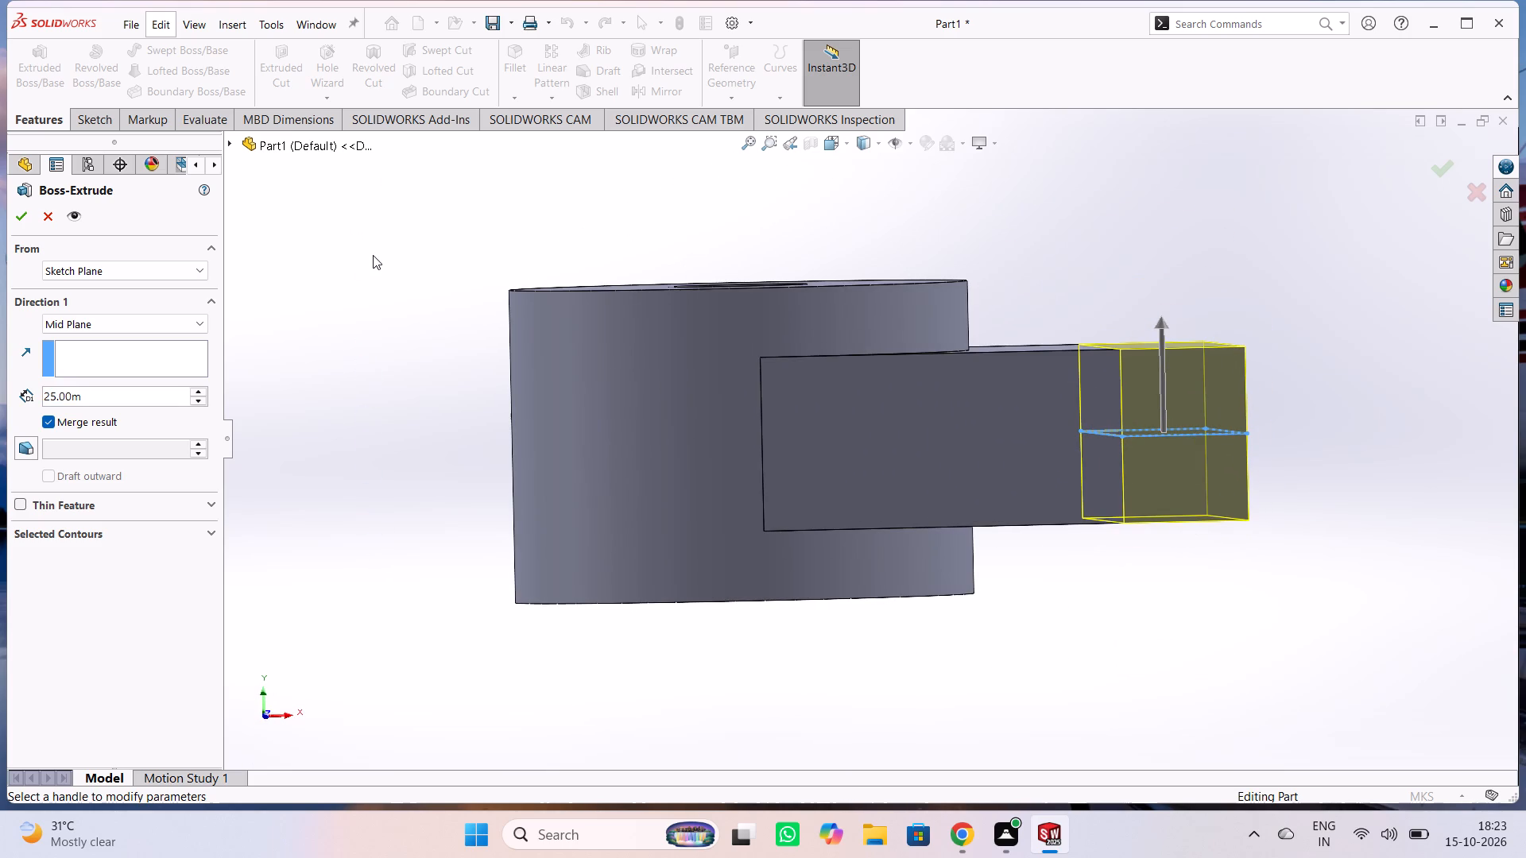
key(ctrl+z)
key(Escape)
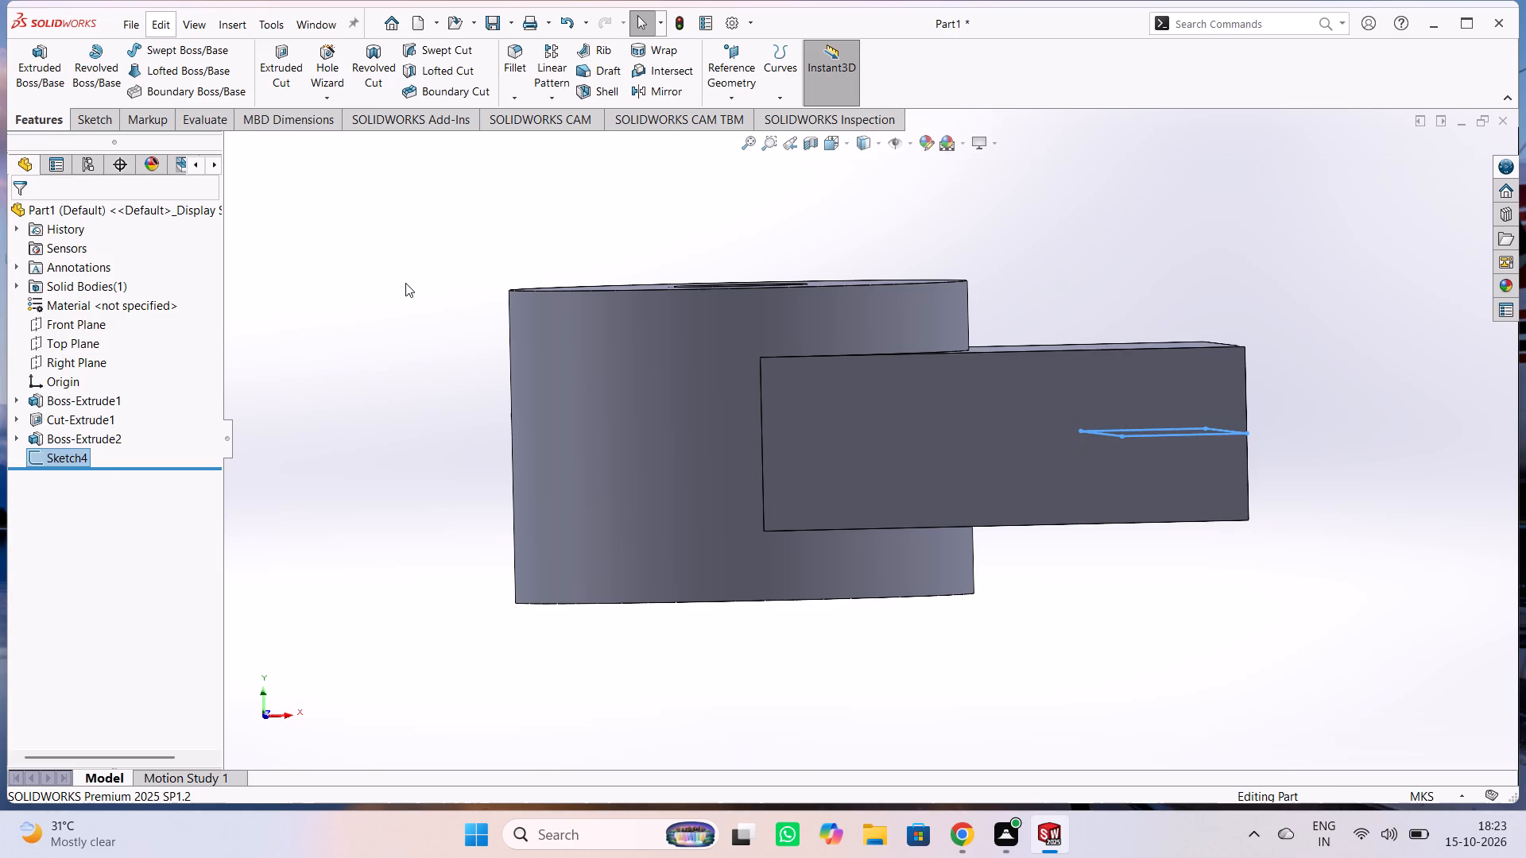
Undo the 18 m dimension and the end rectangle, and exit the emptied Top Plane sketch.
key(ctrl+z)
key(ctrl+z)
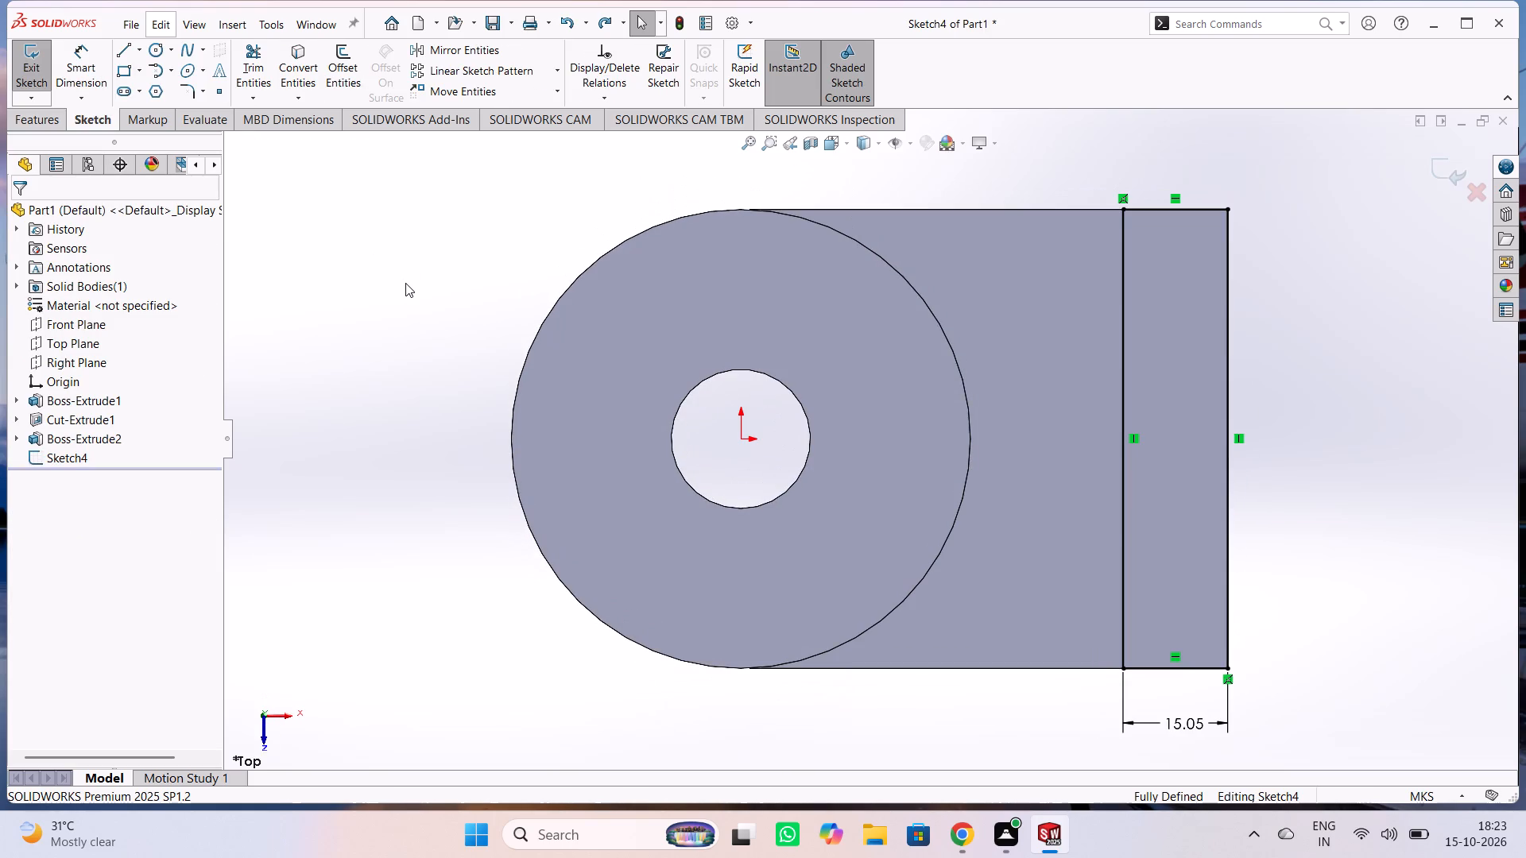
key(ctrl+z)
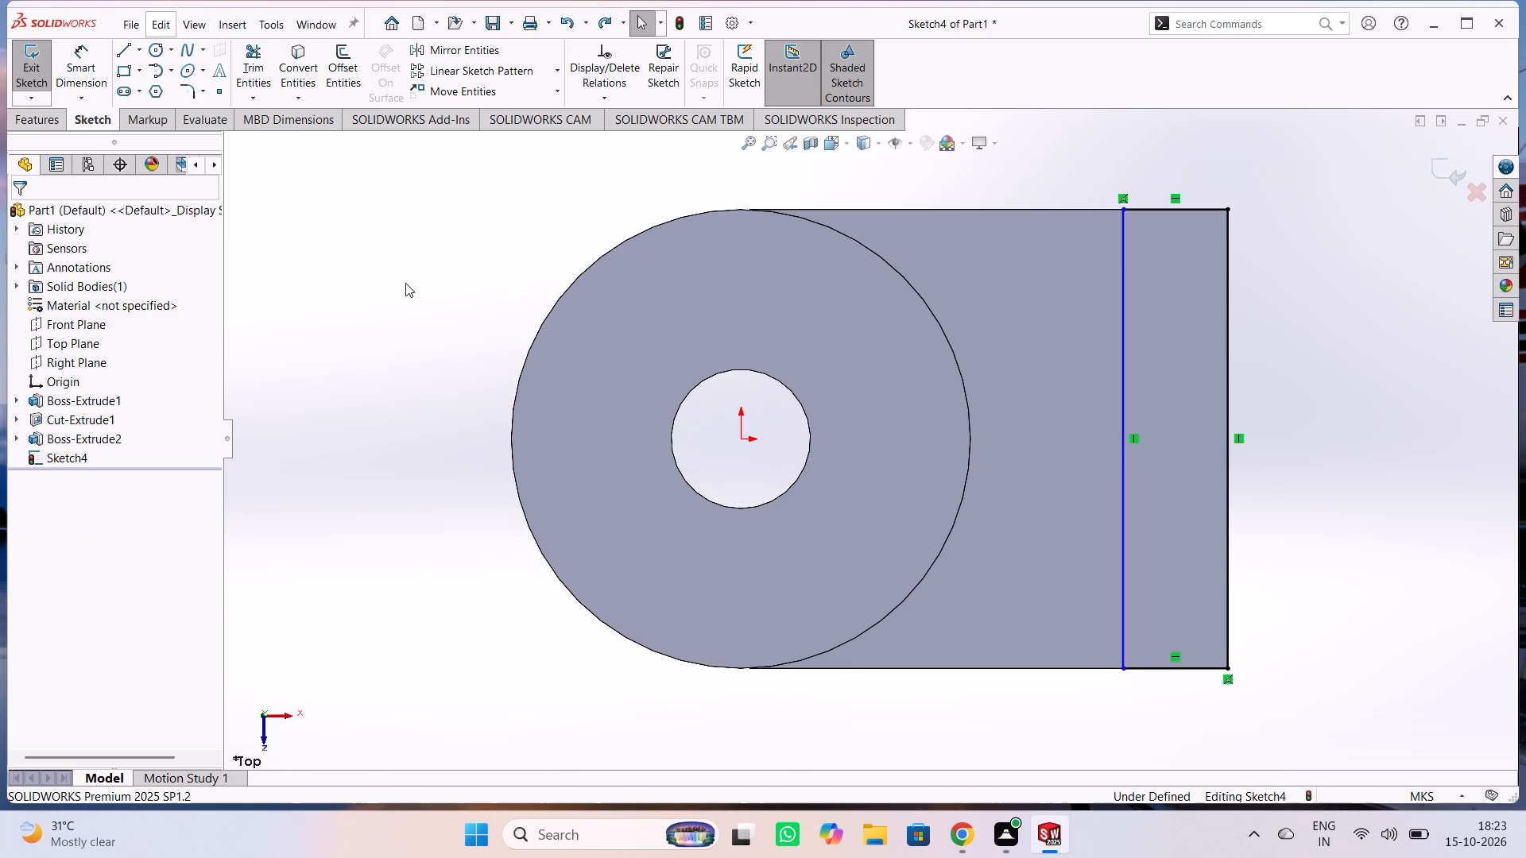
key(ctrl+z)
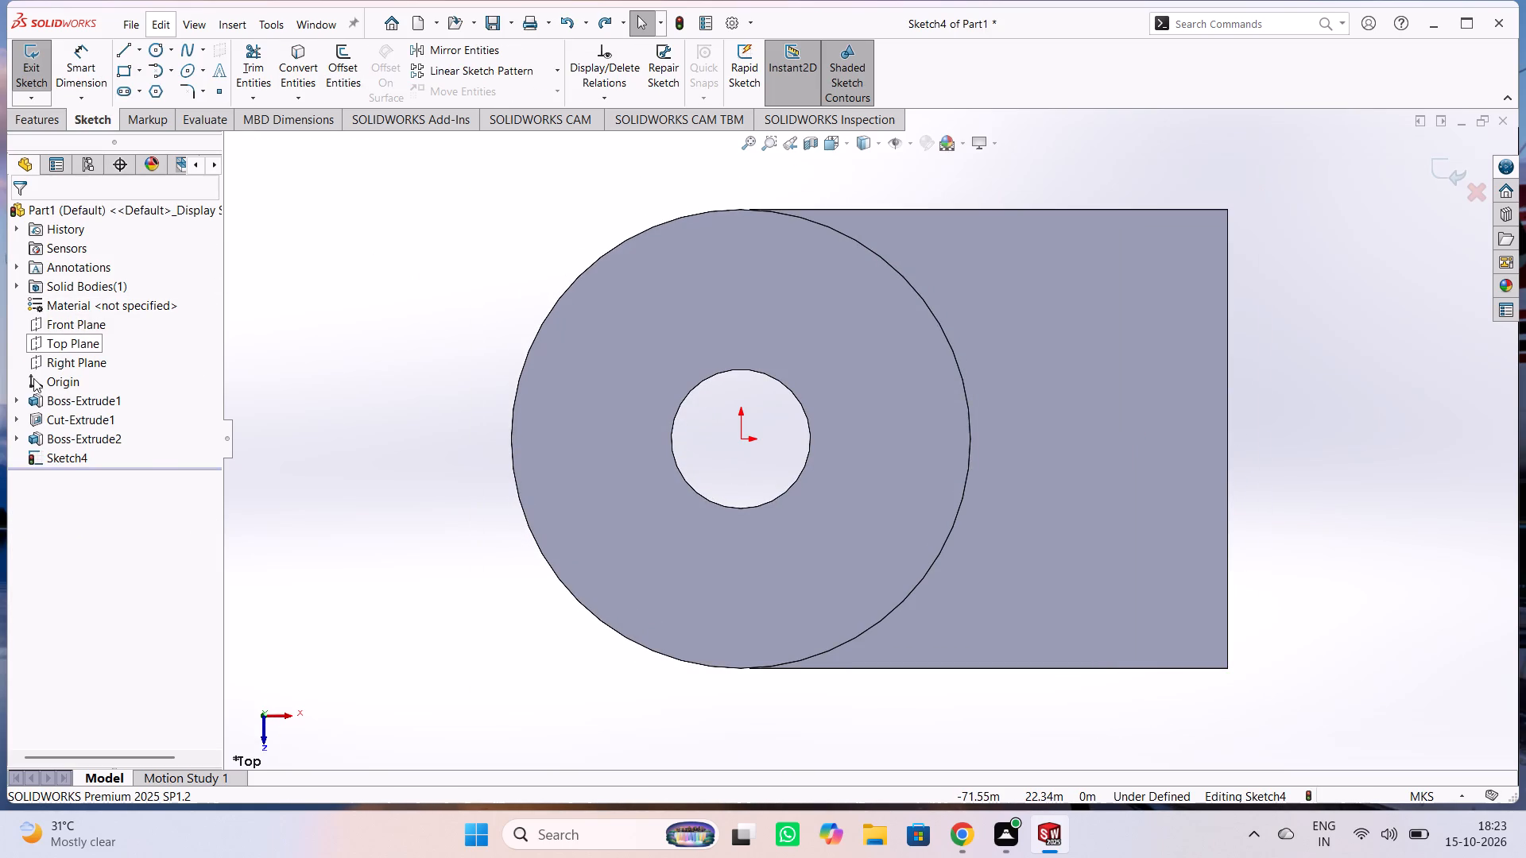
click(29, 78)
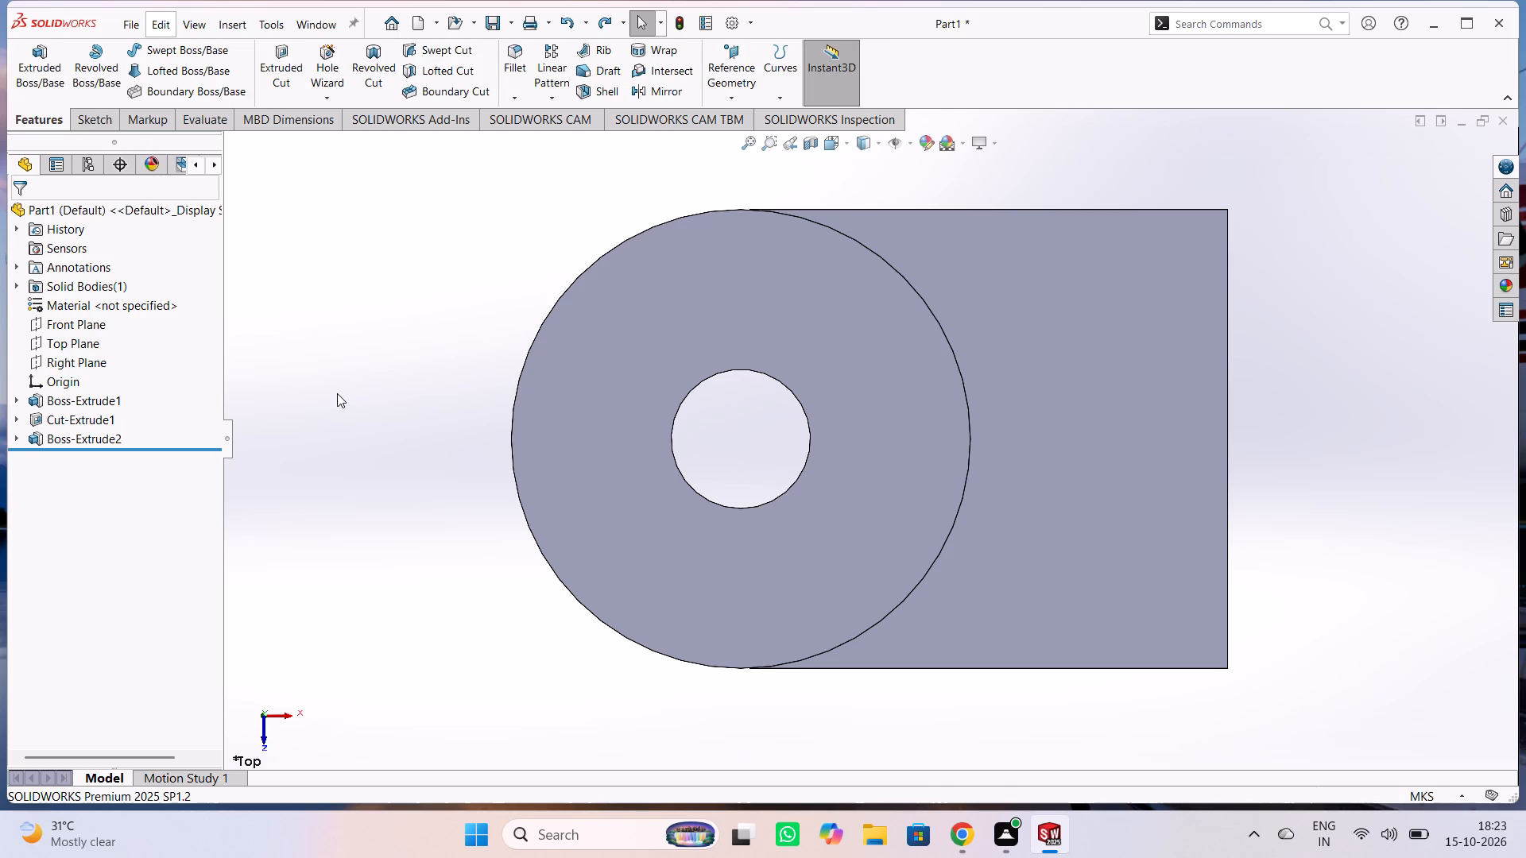
On the block's upper flat face, sketch a corner rectangle about 16 by 66 m spanning the full width of its outer end.
click(1082, 389)
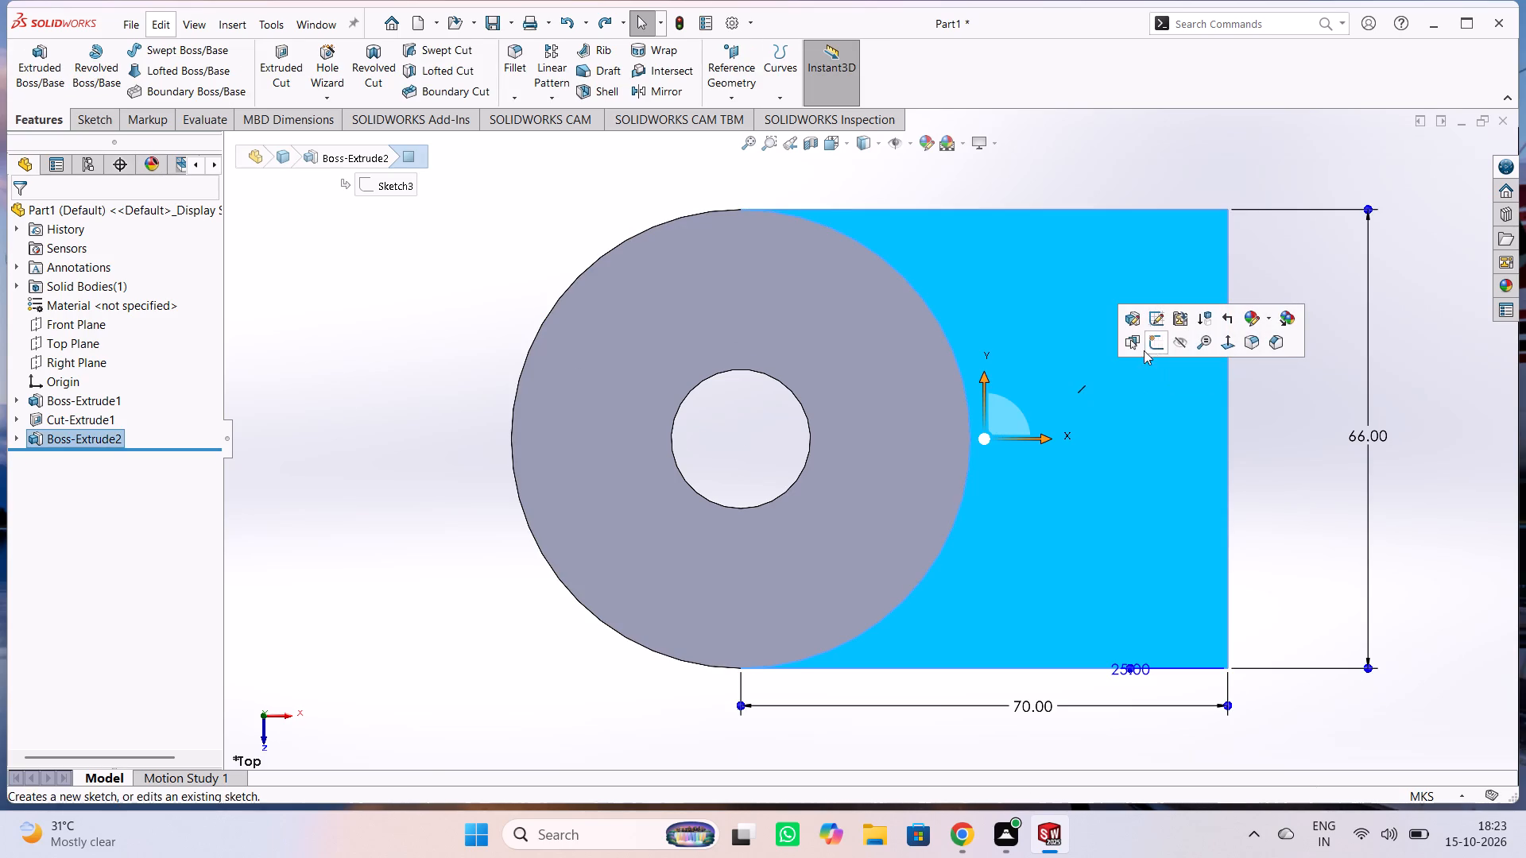
click(1148, 346)
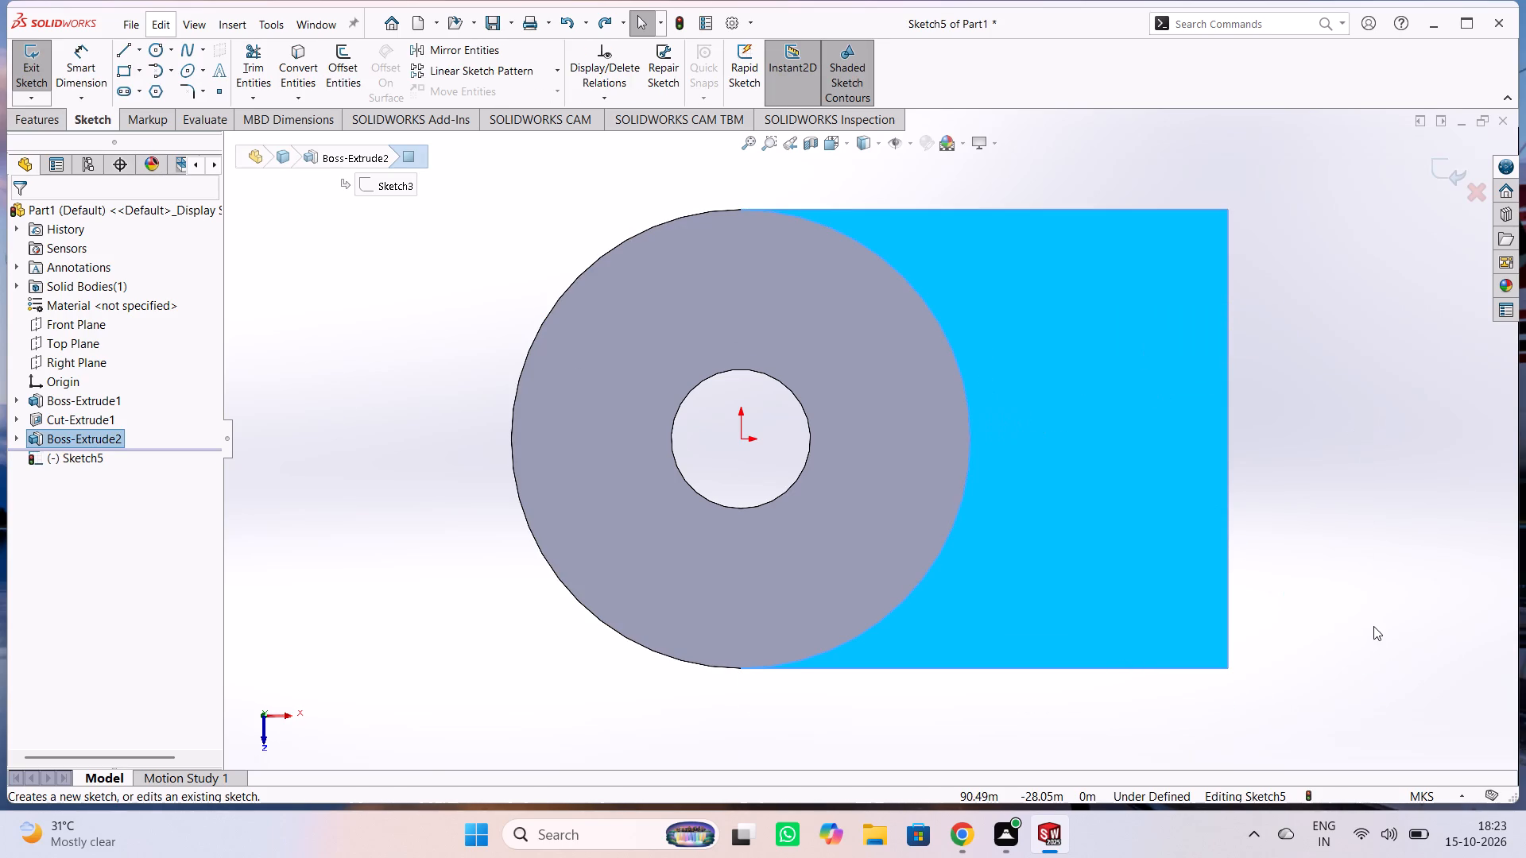
click(1141, 531)
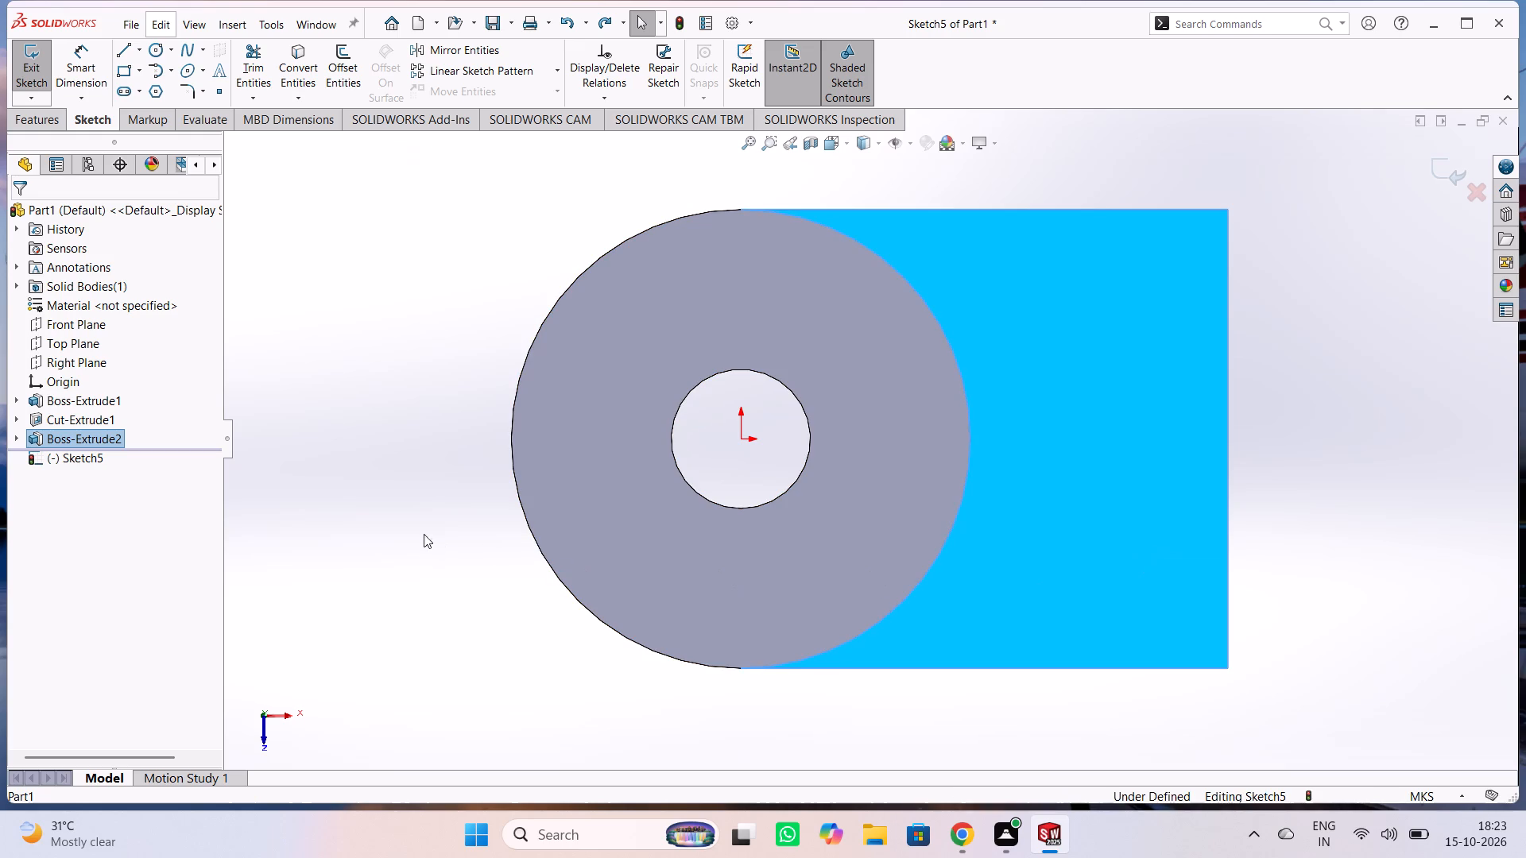
click(549, 239)
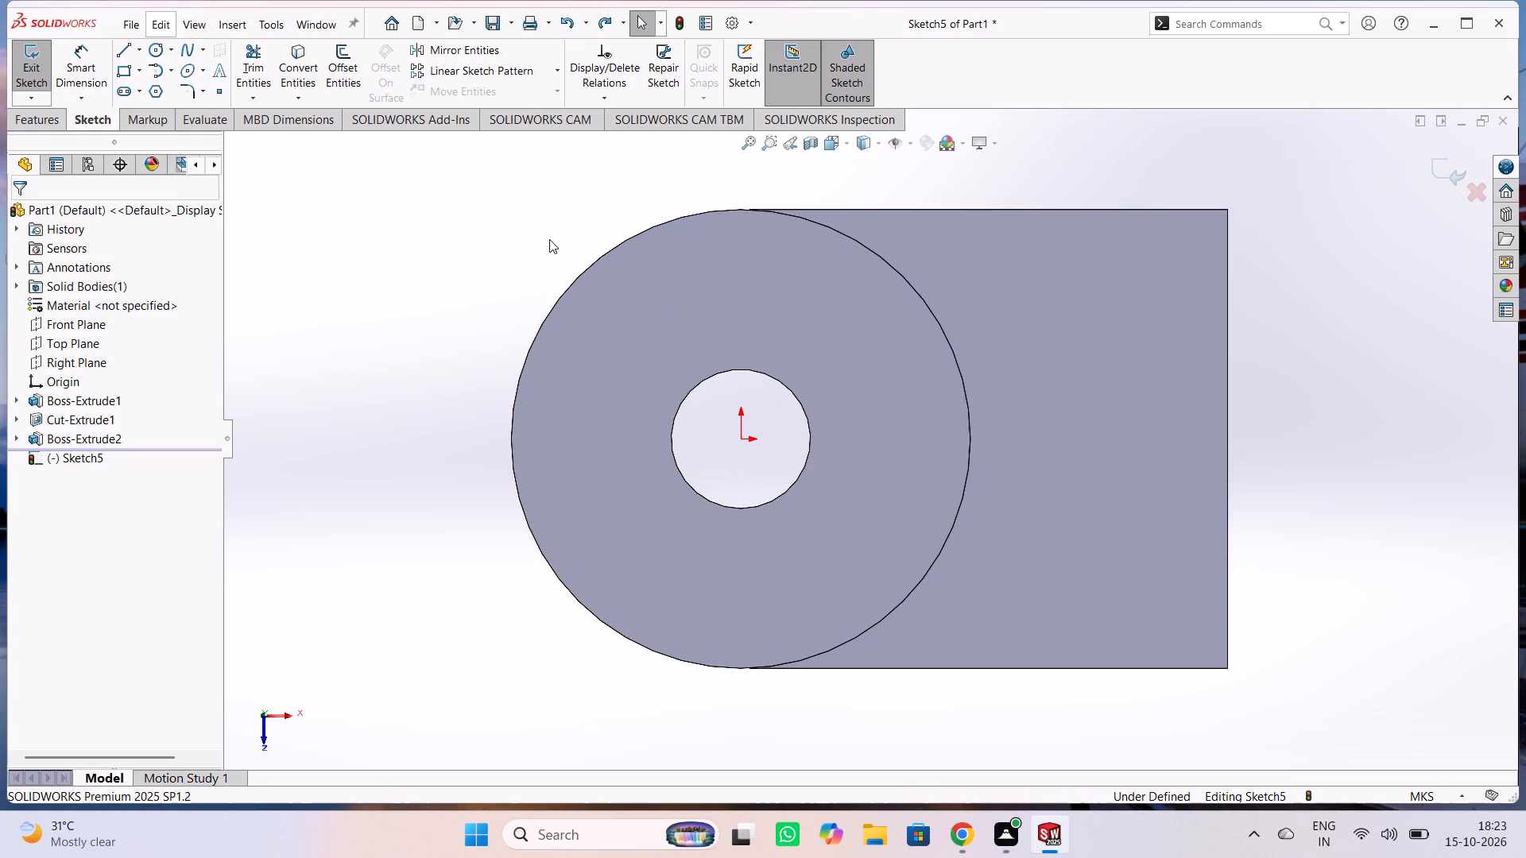
click(130, 72)
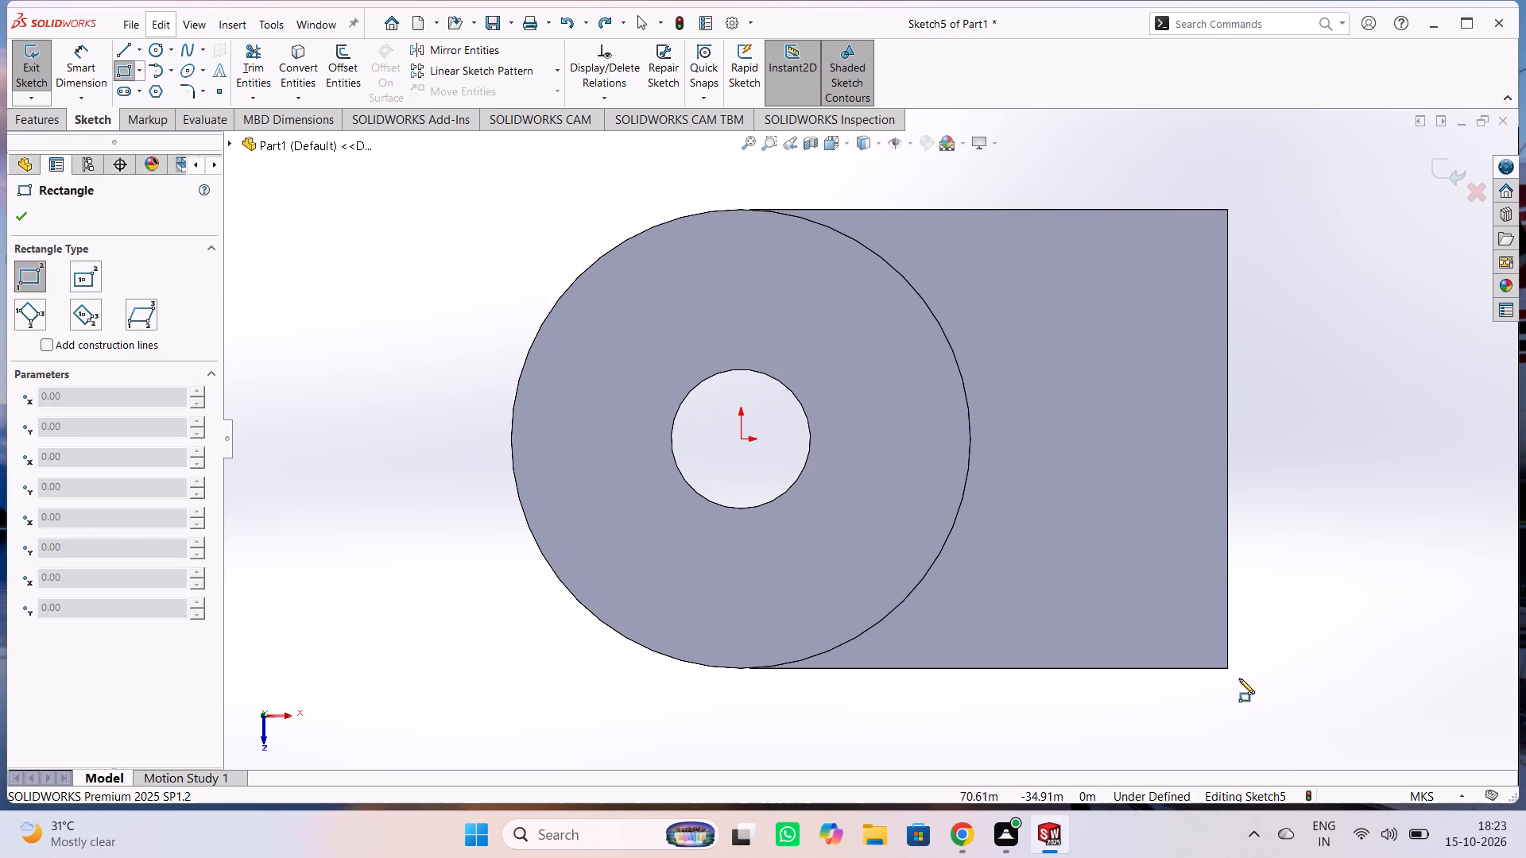
click(1226, 667)
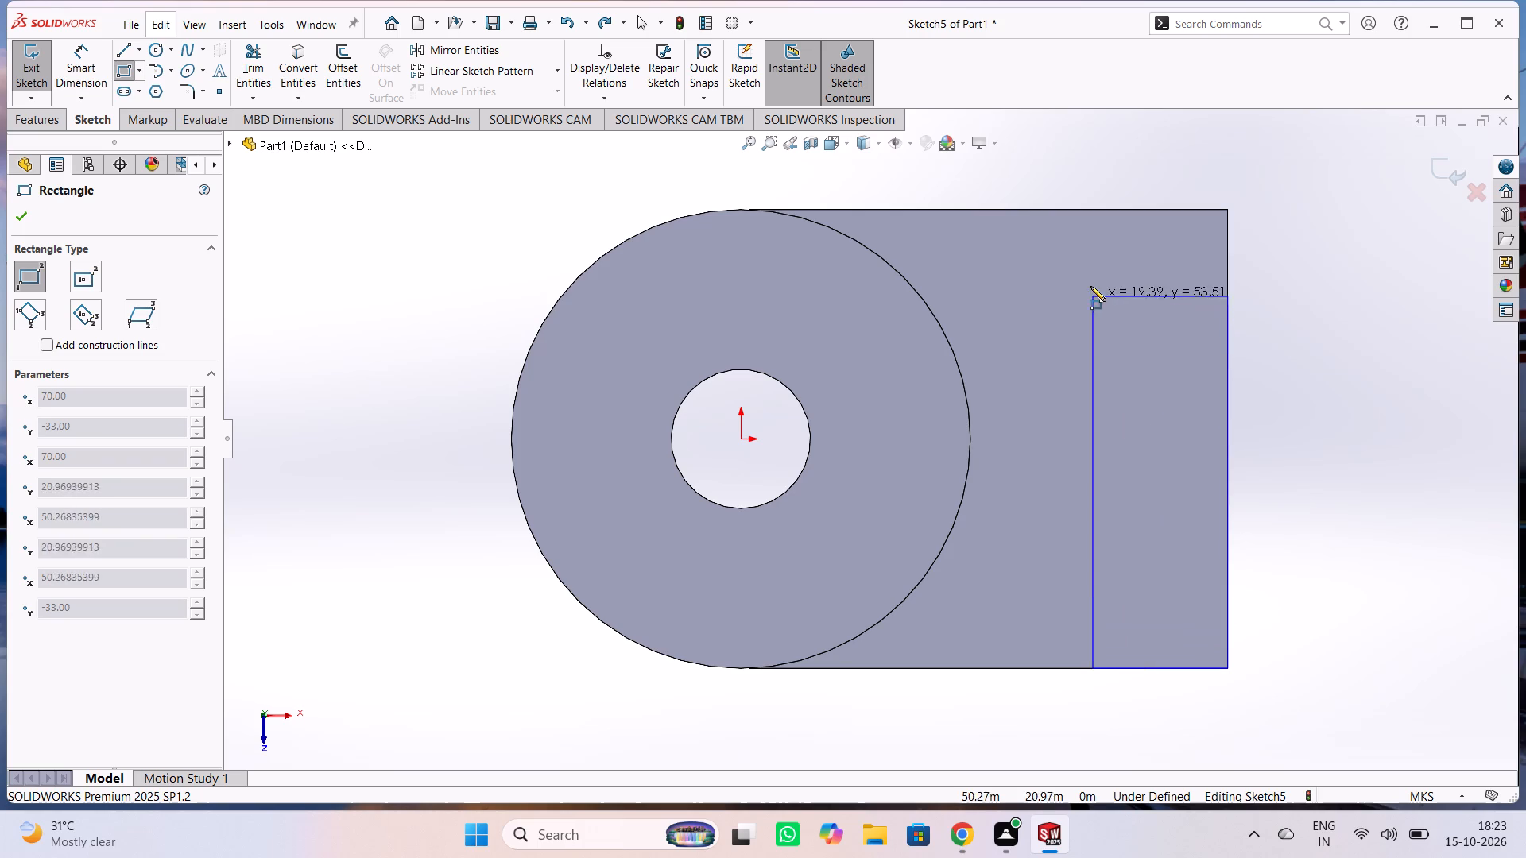
click(1118, 211)
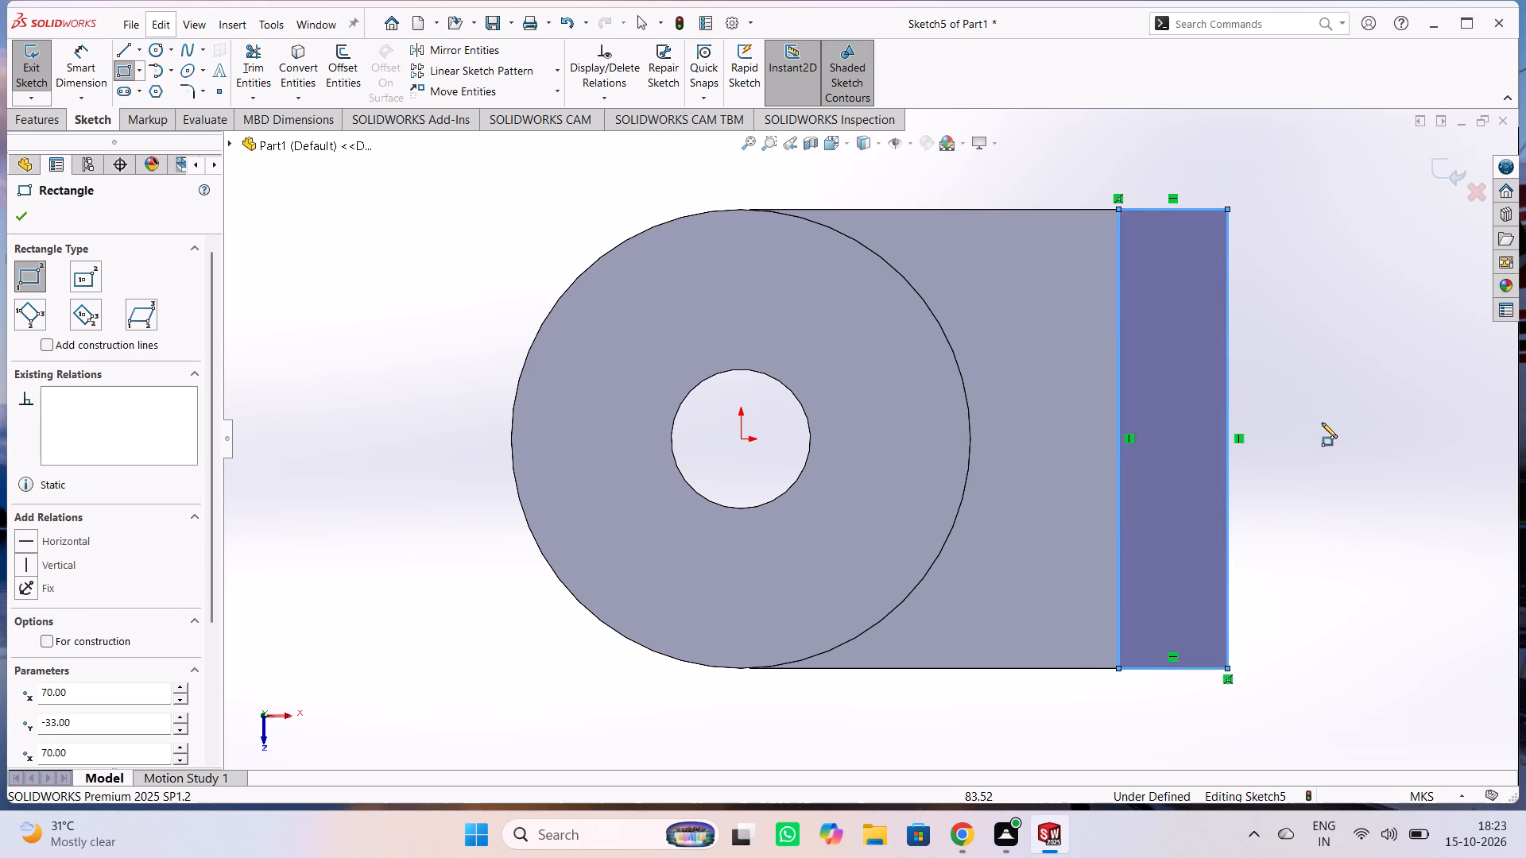
key(Escape)
Dimension the short horizontal edge of the new rectangle and set it to 18 m.
right_click(1323, 423)
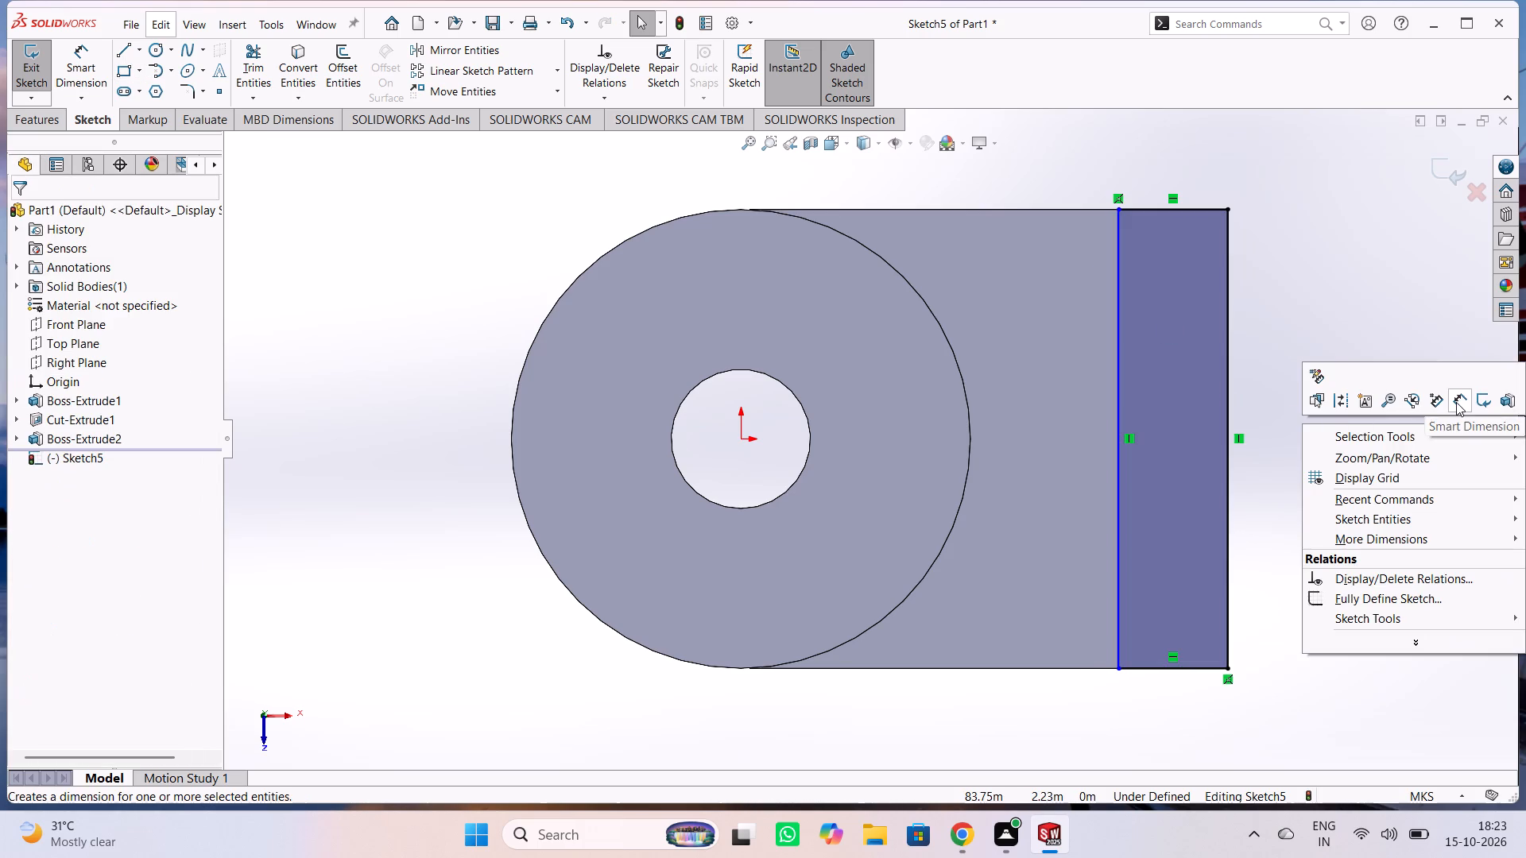
click(1456, 402)
click(1191, 669)
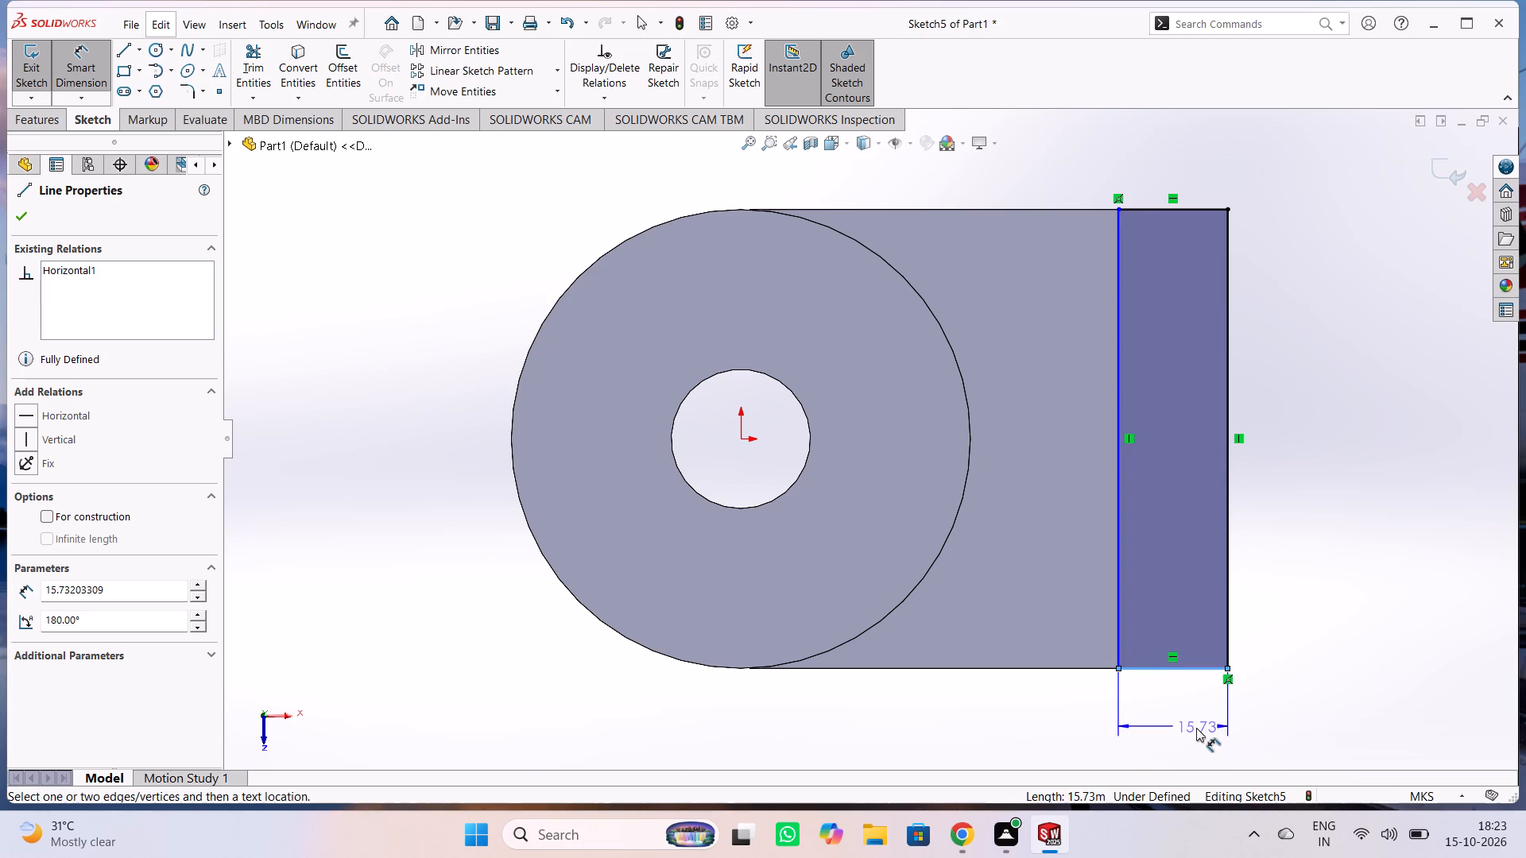
click(1172, 725)
text(18)
key(Return)
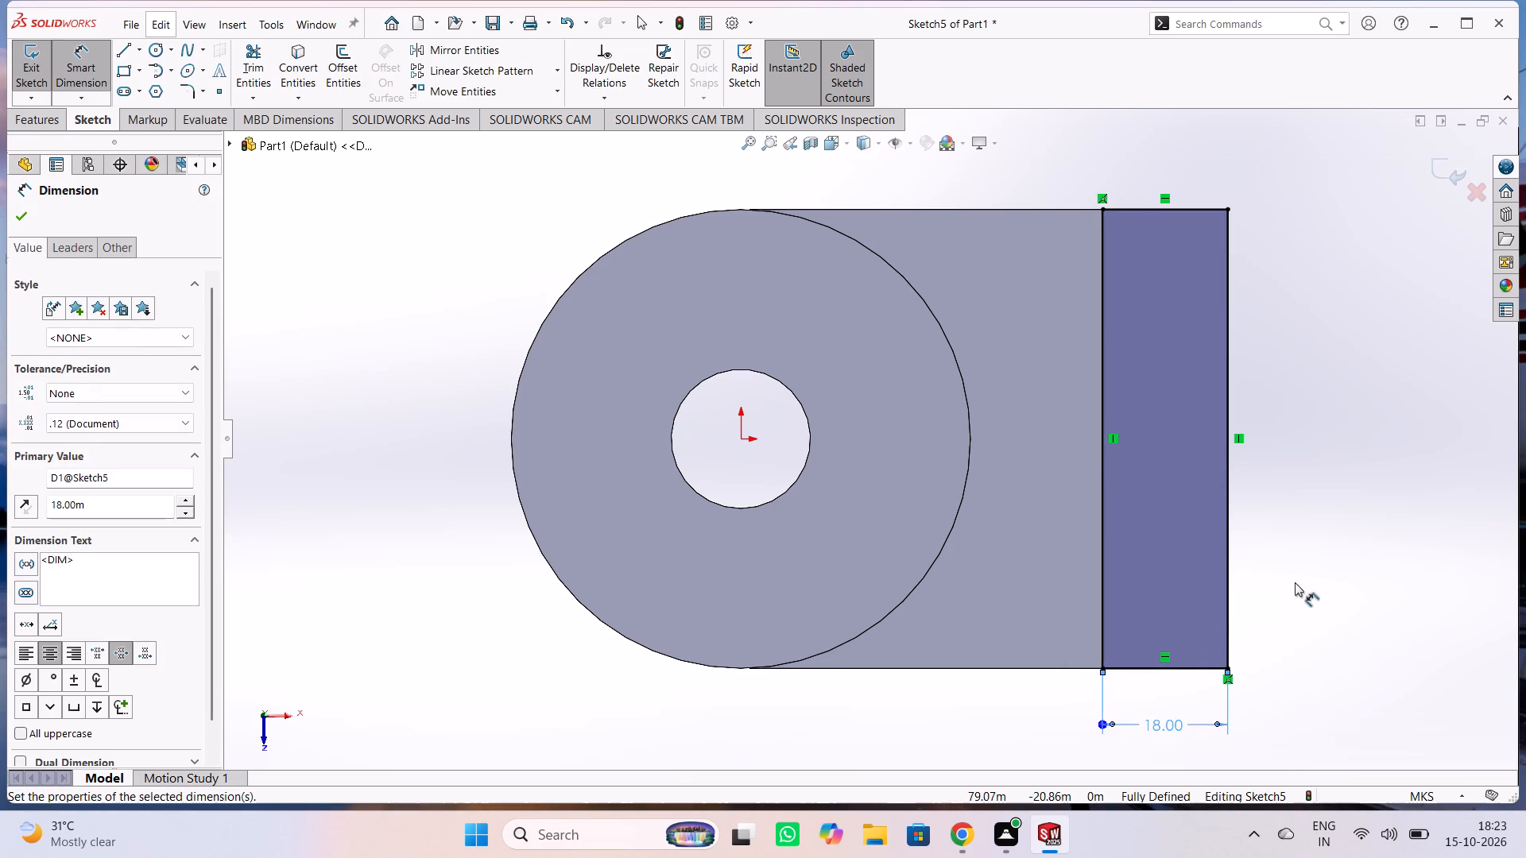
click(1295, 582)
key(Escape)
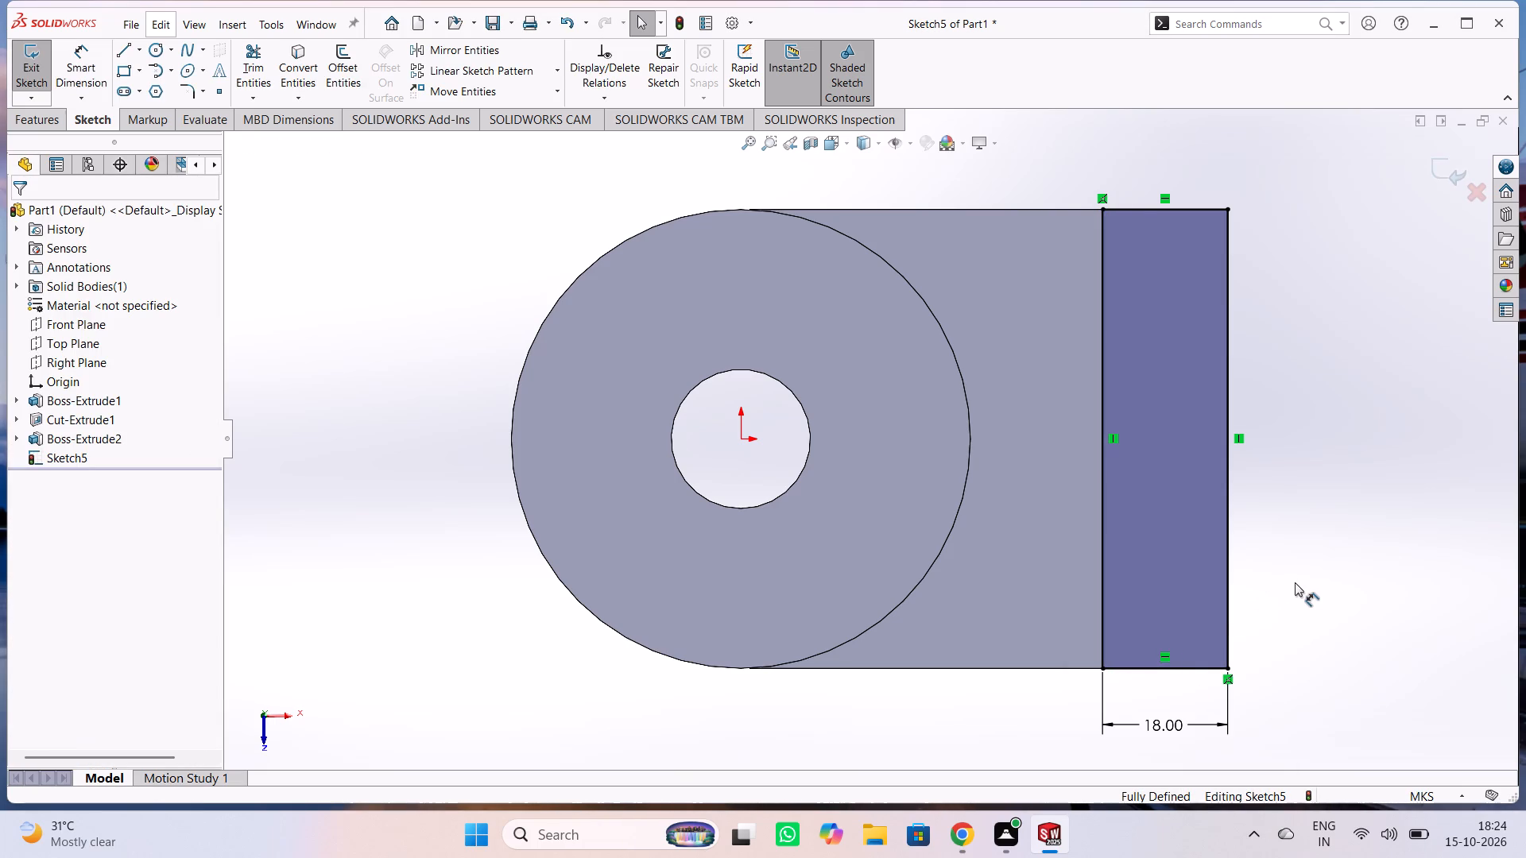
key(Escape)
key(Escape)
right_click(1311, 515)
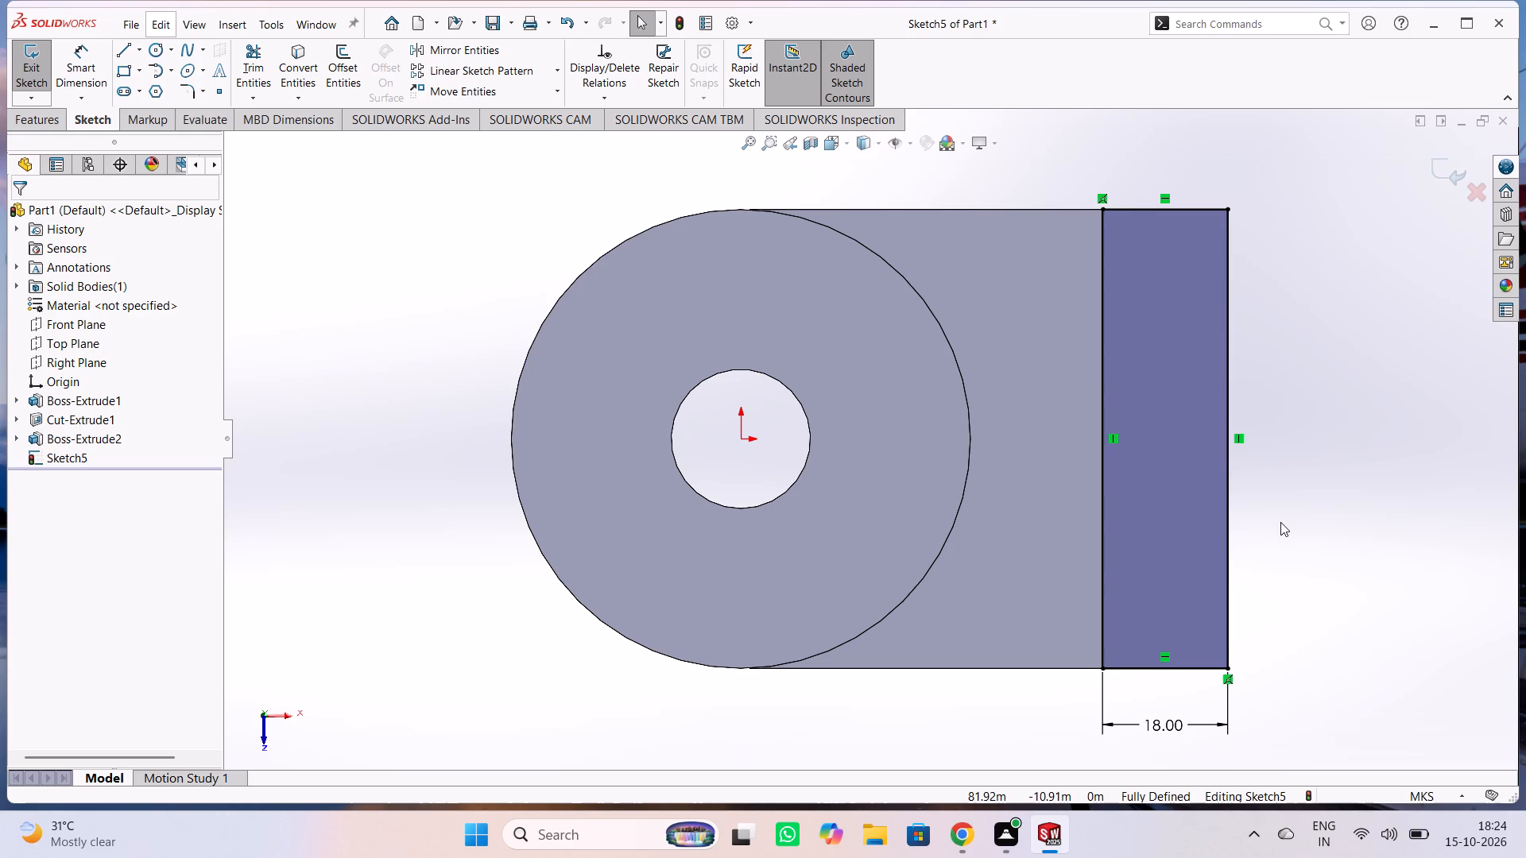
click(1280, 522)
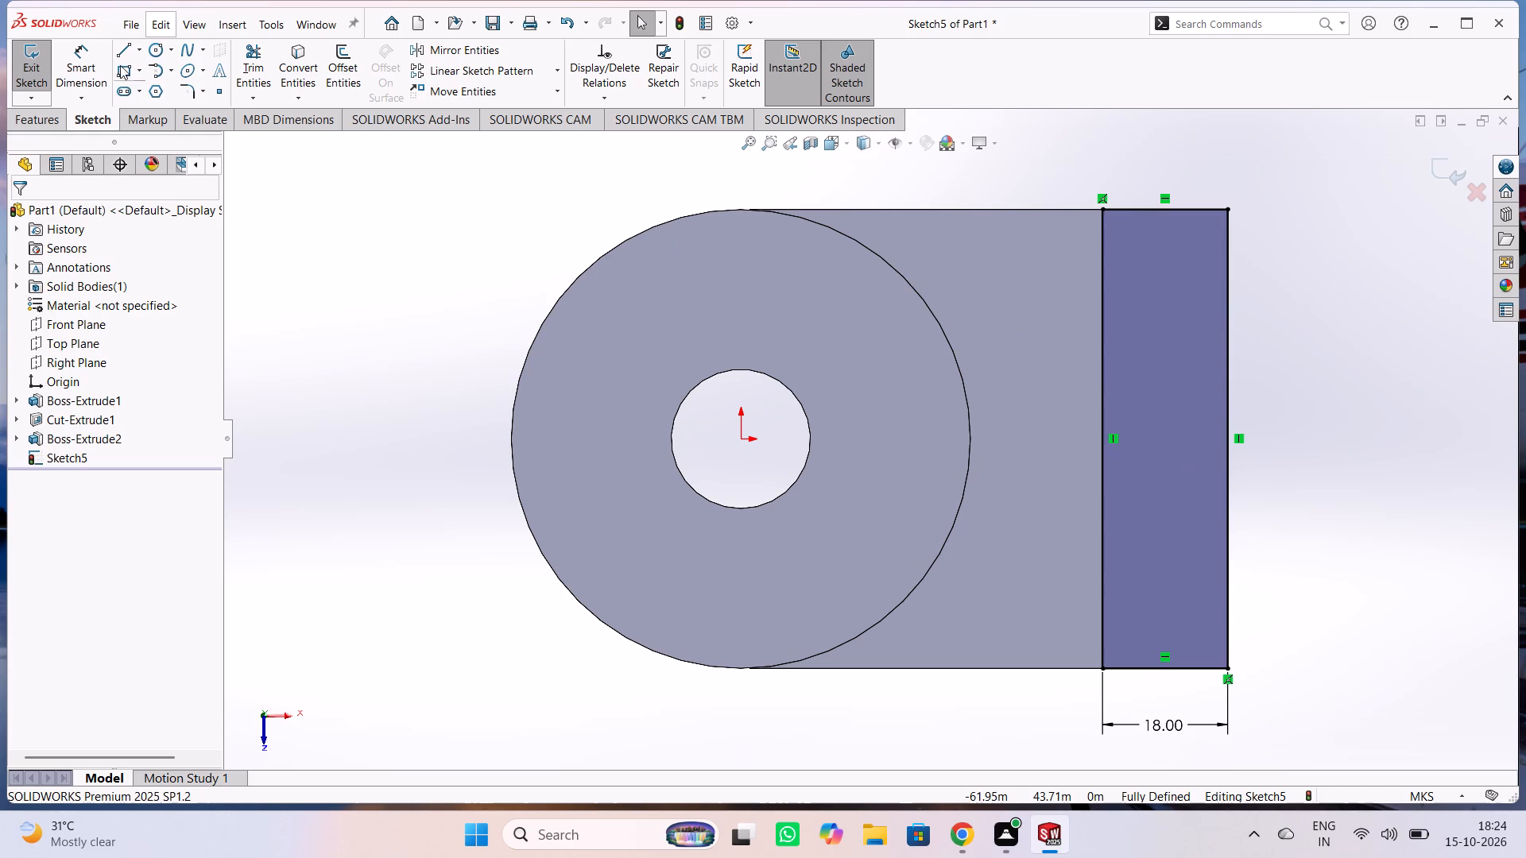
Extrude the 18 m end rectangle as a blind boss 32 m upward from the block's flat face, with the result merged.
click(31, 67)
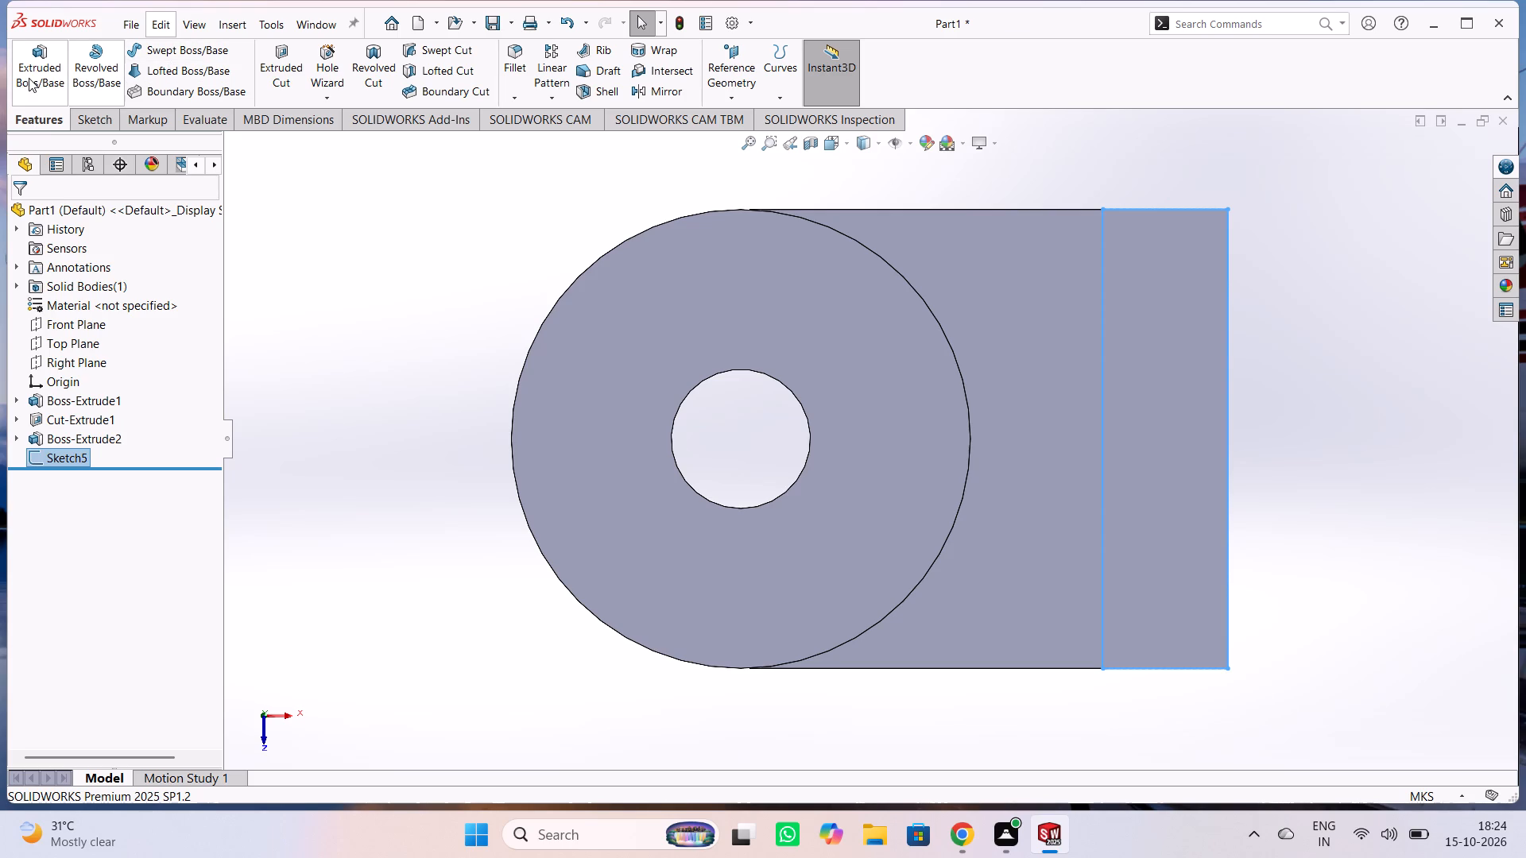
click(24, 78)
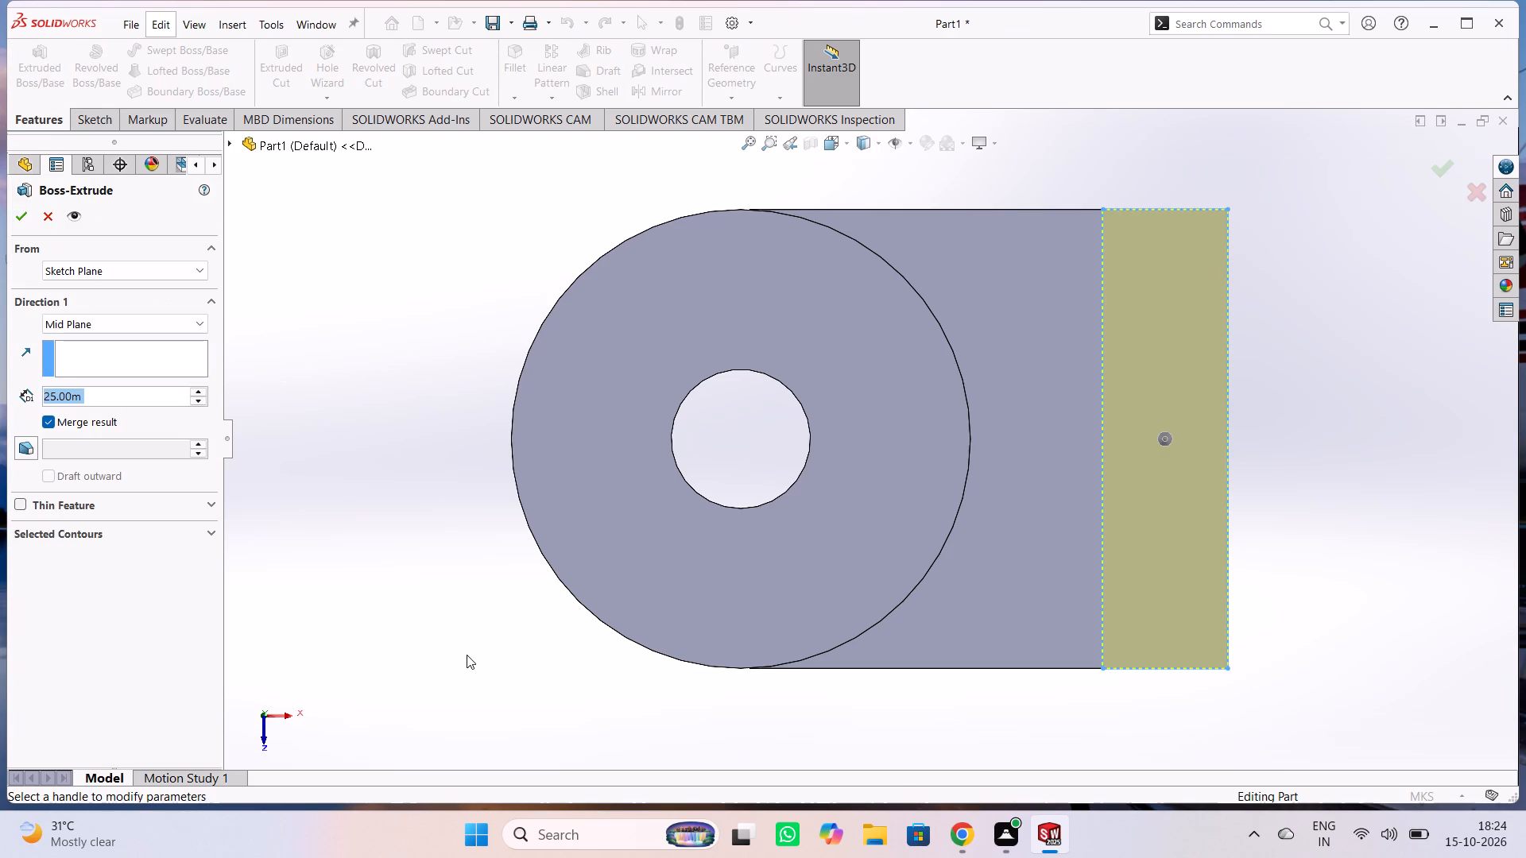
middle_drag(467, 655, 487, 319)
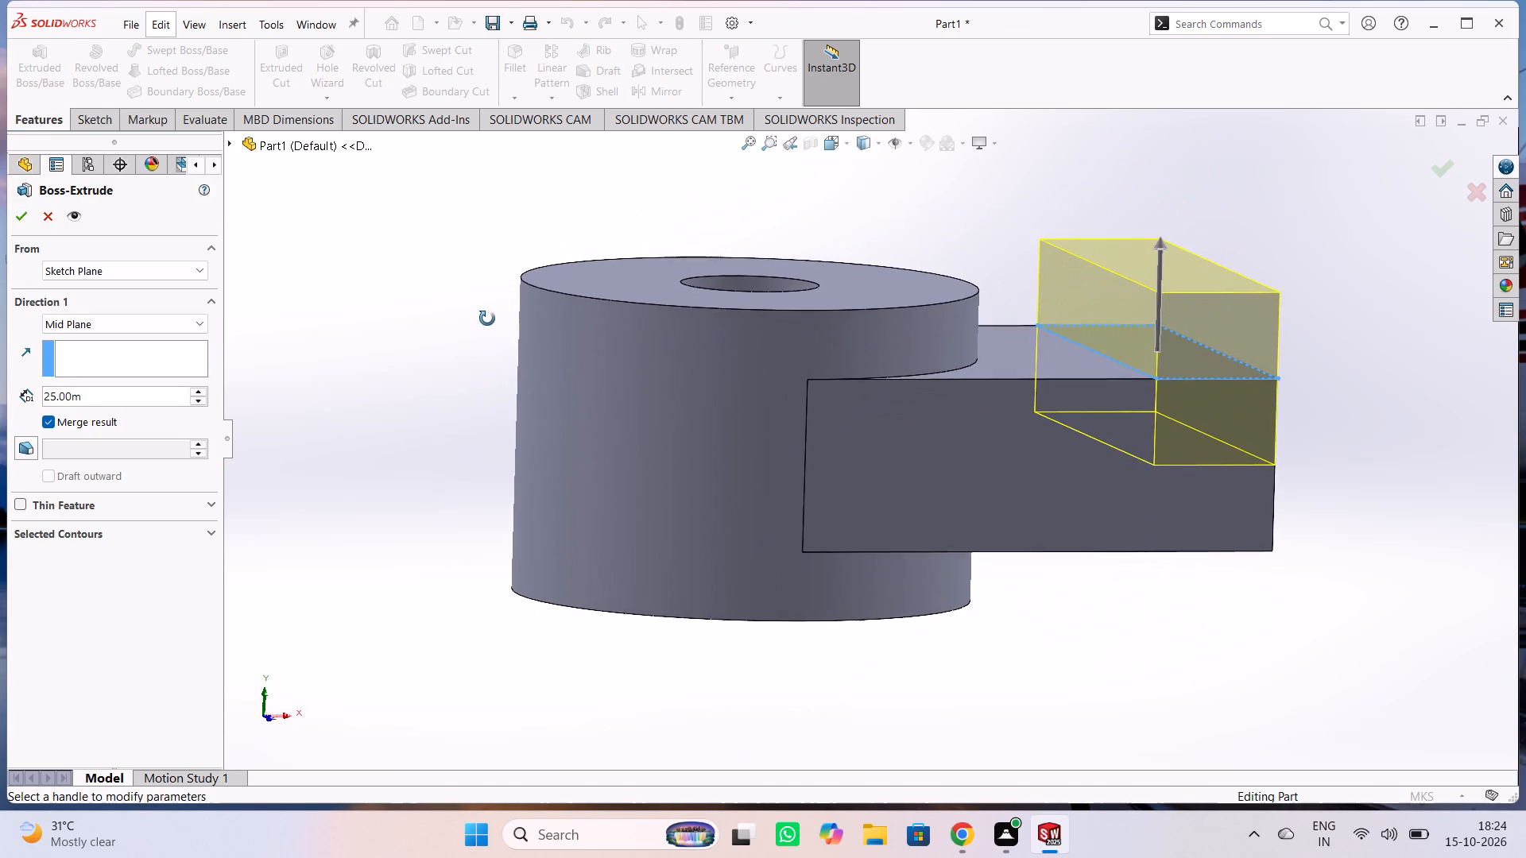
middle_drag(487, 319, 480, 320)
click(111, 324)
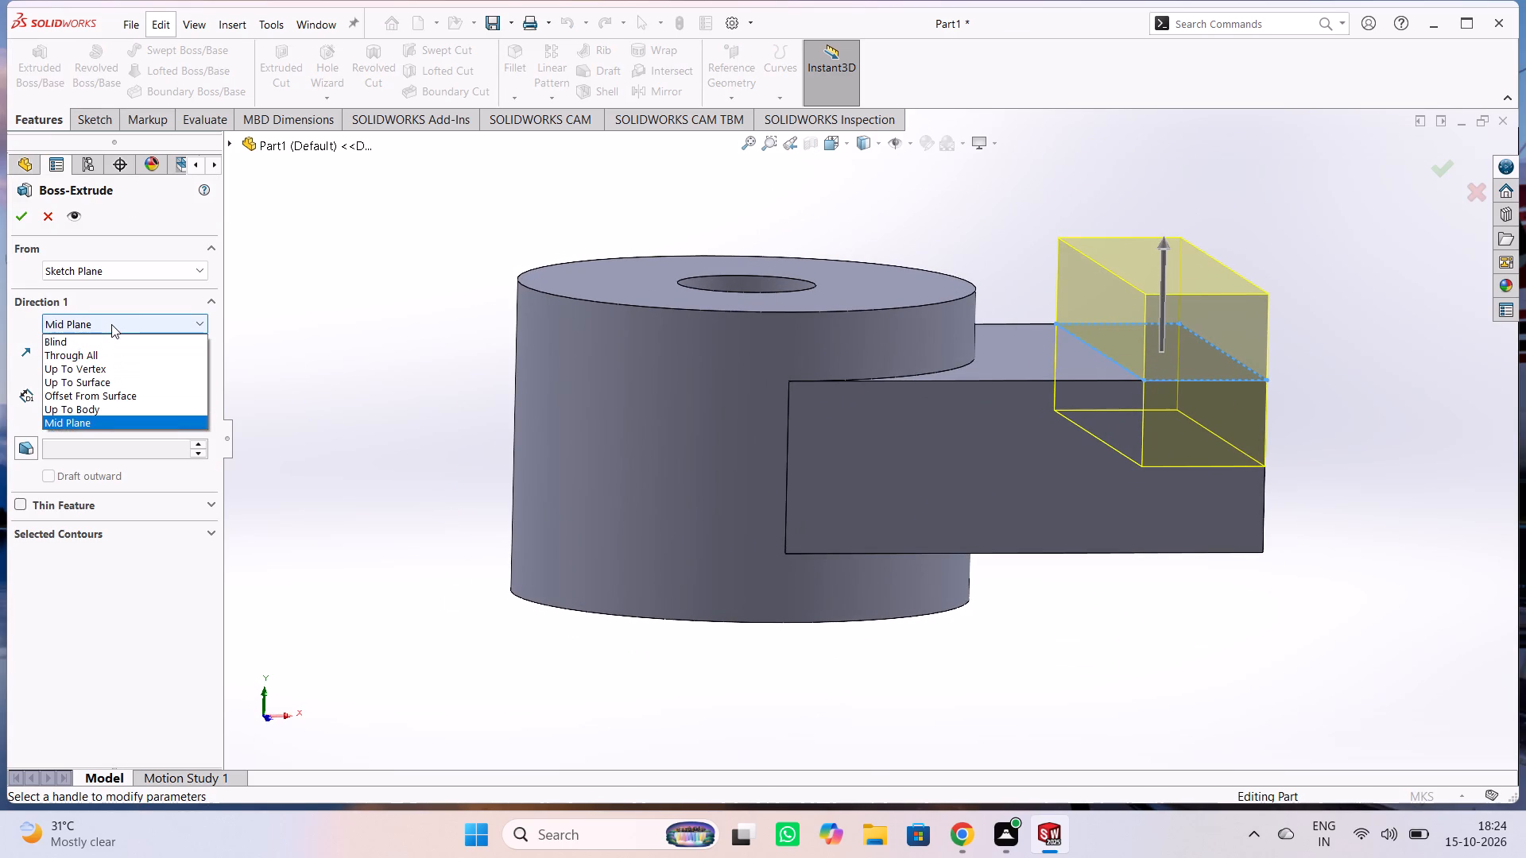
click(99, 338)
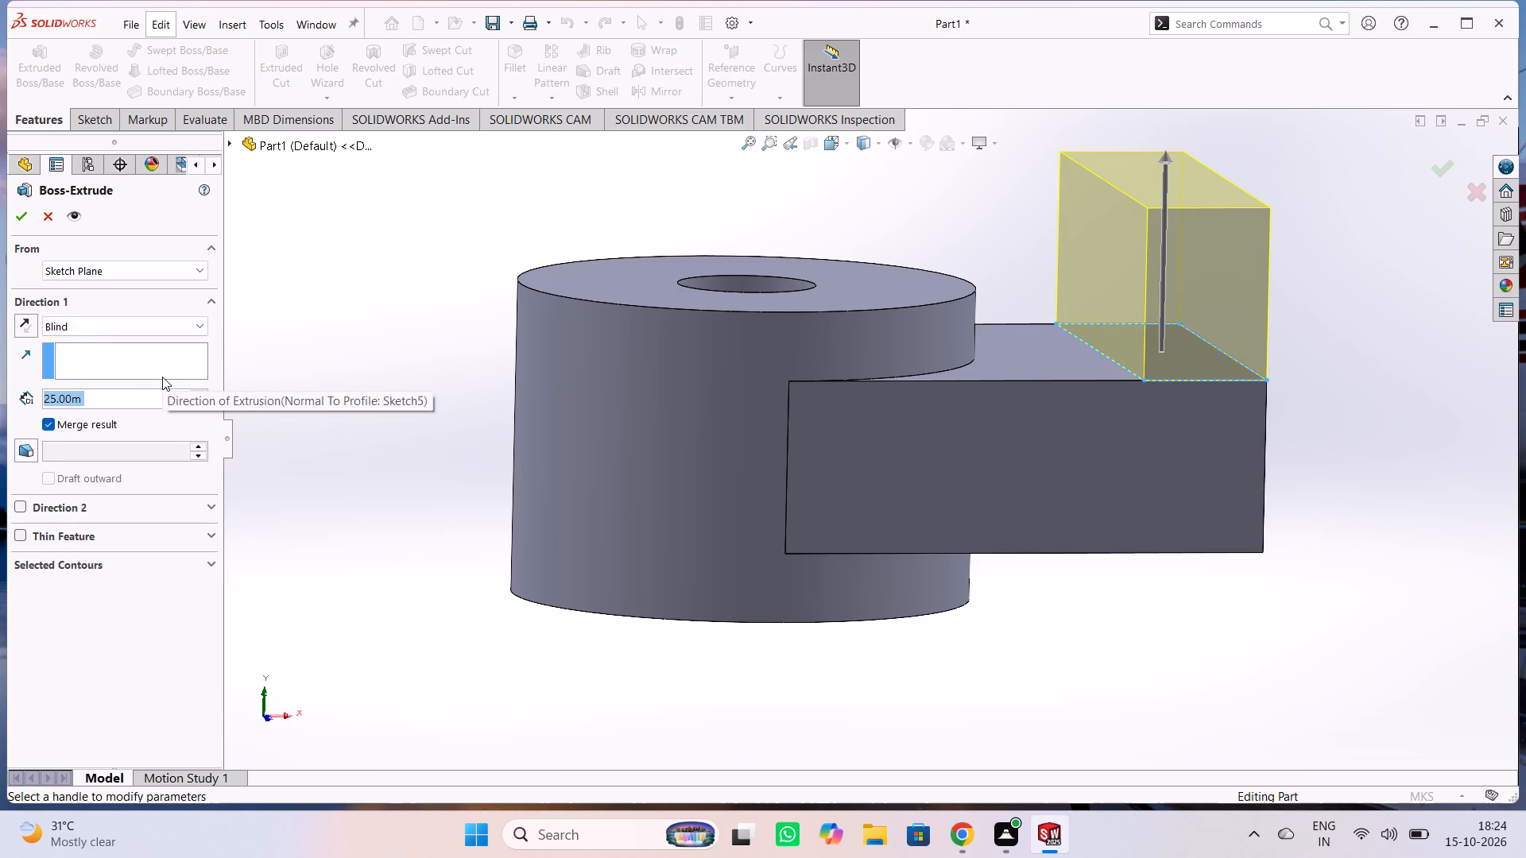
text(35)
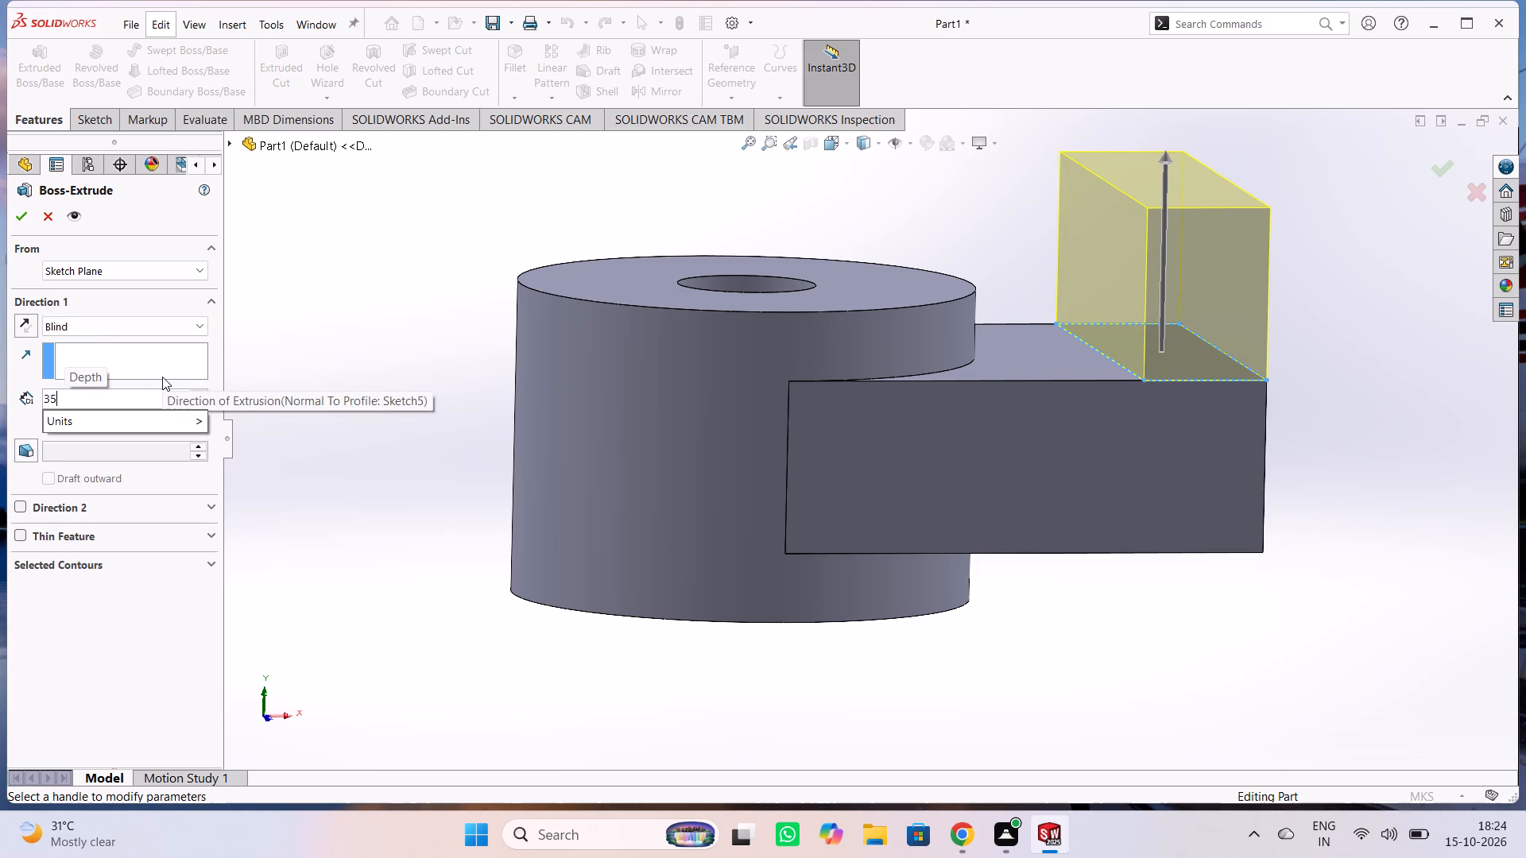
key(BackSpace)
key(2)
key(Return)
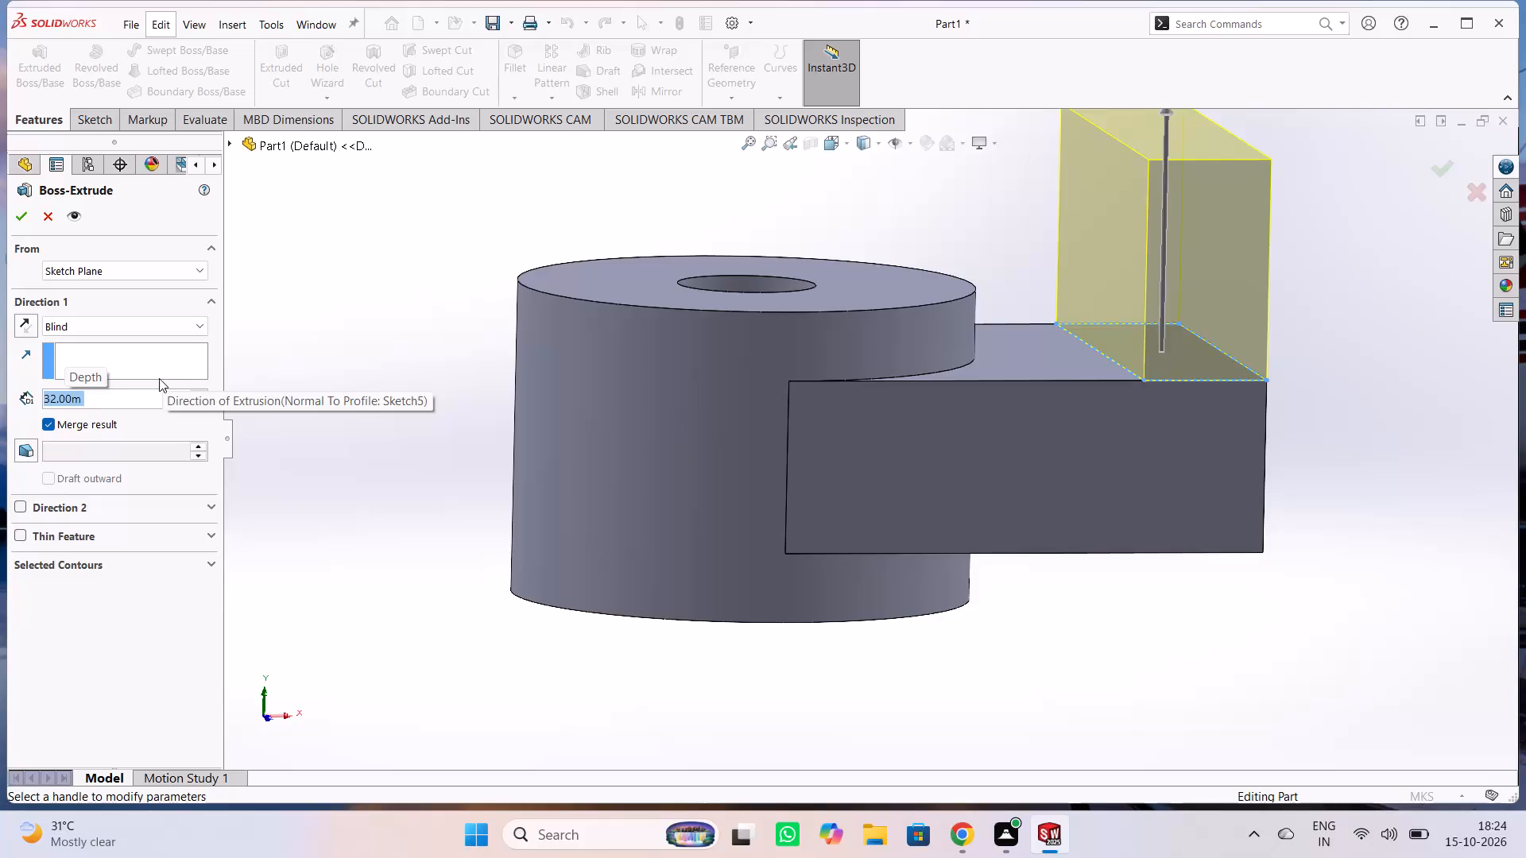
click(342, 315)
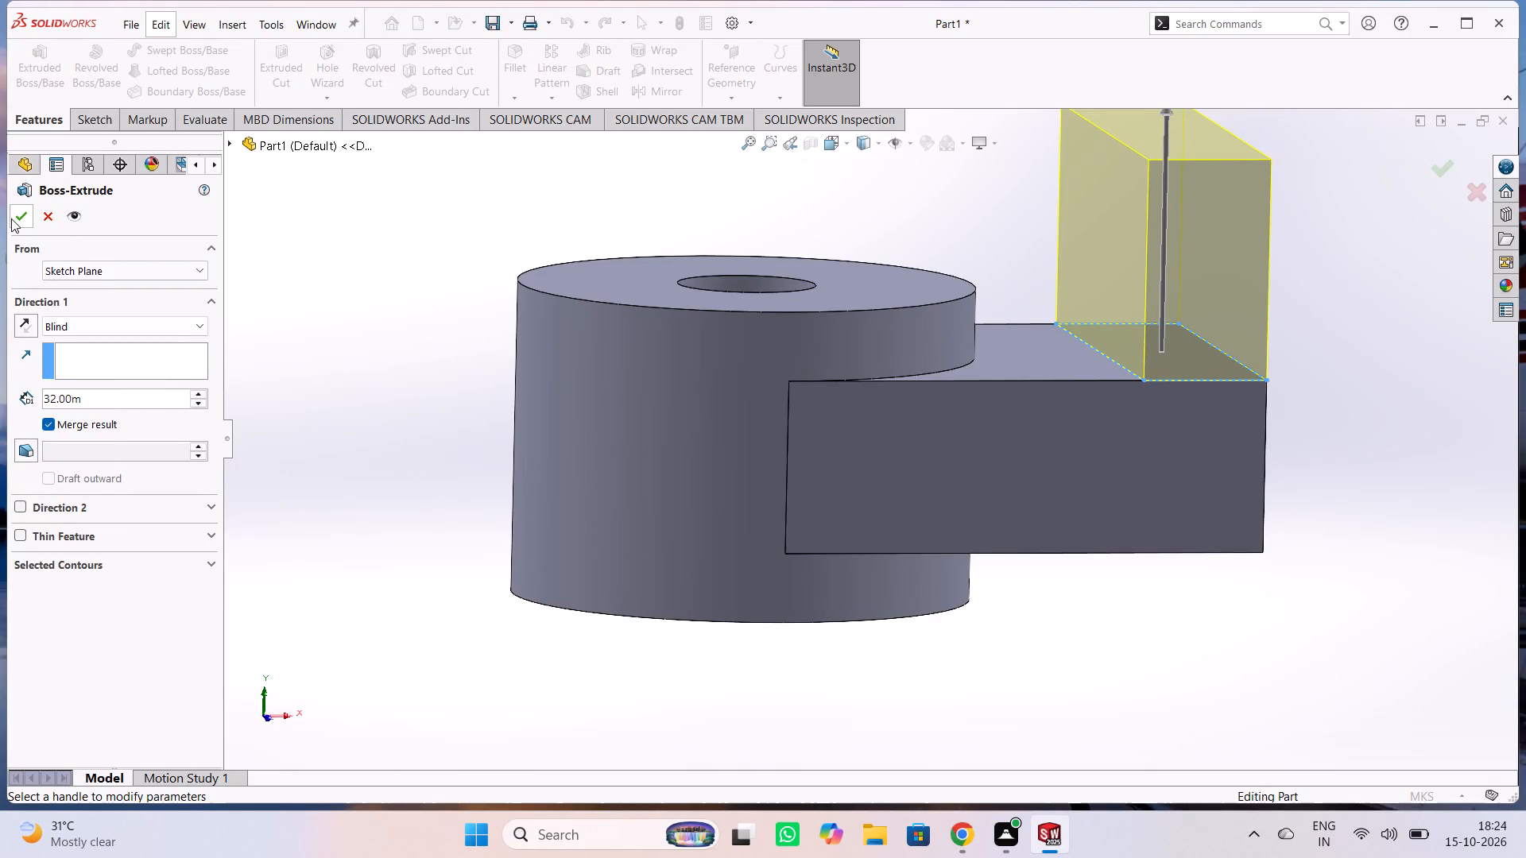
click(11, 218)
click(320, 296)
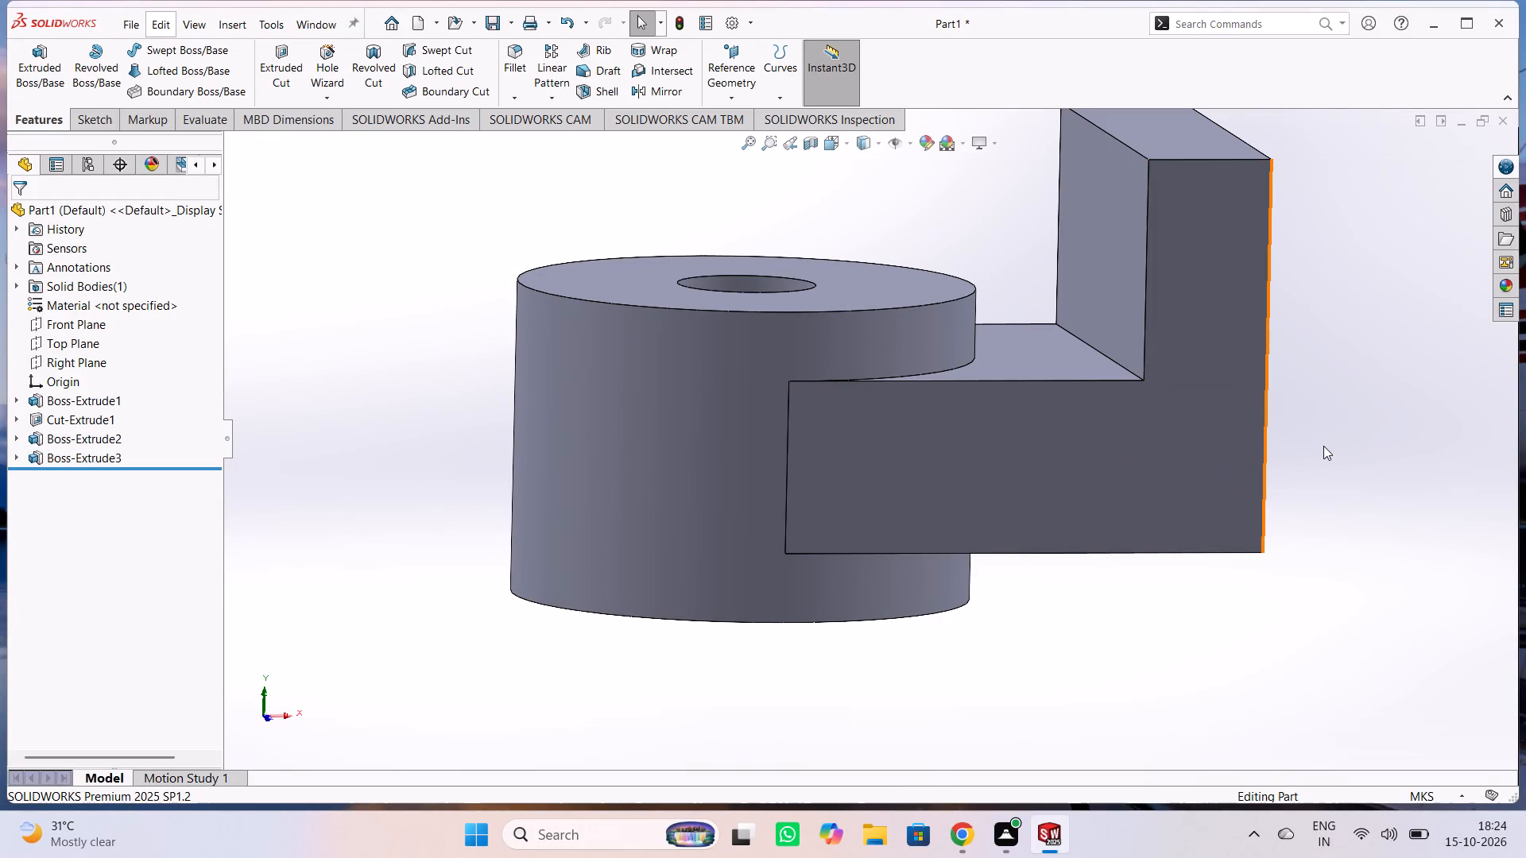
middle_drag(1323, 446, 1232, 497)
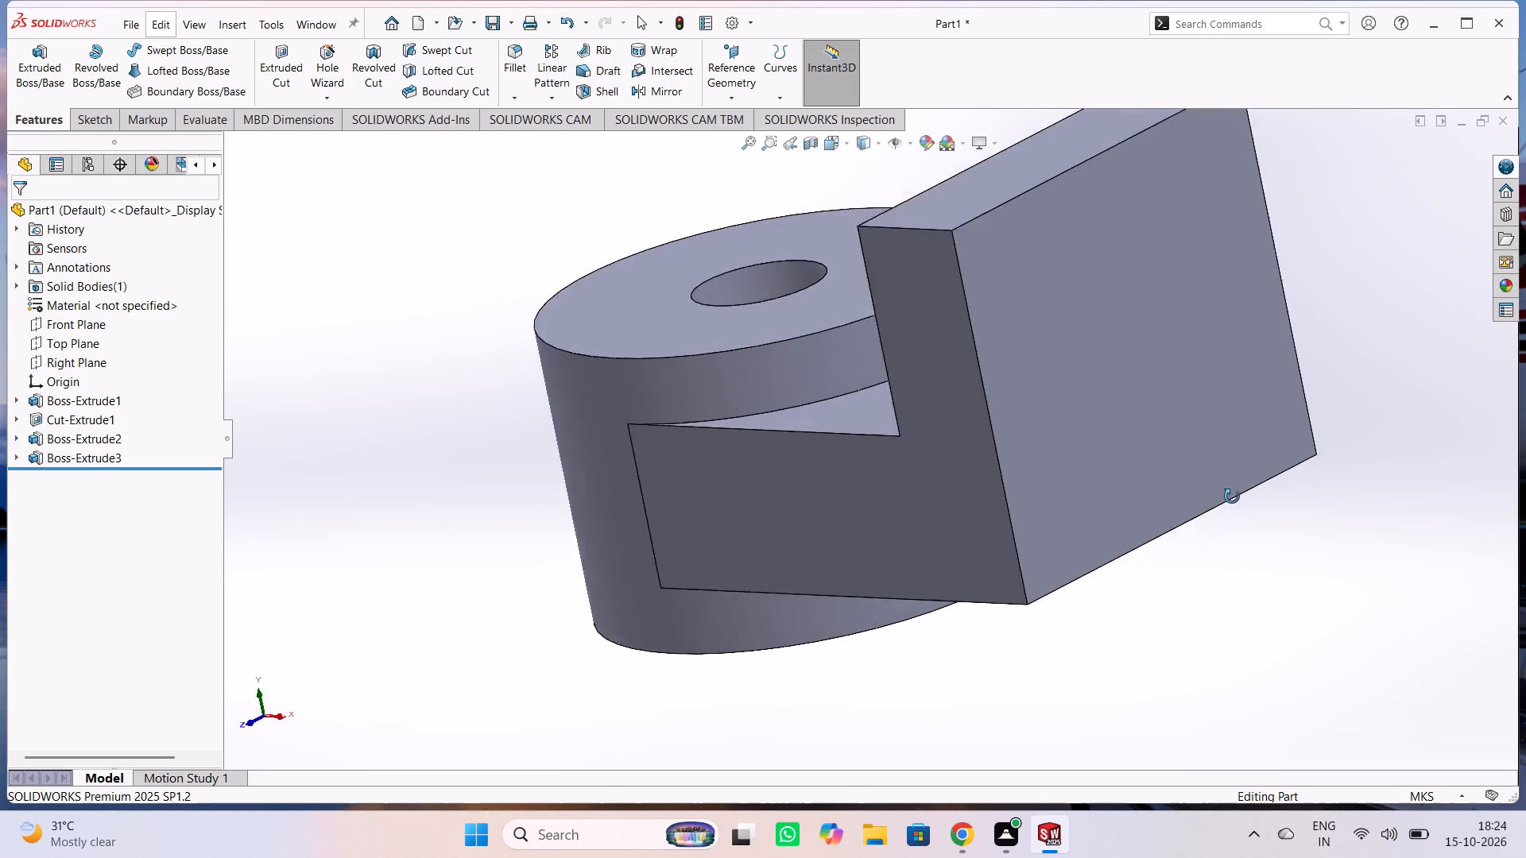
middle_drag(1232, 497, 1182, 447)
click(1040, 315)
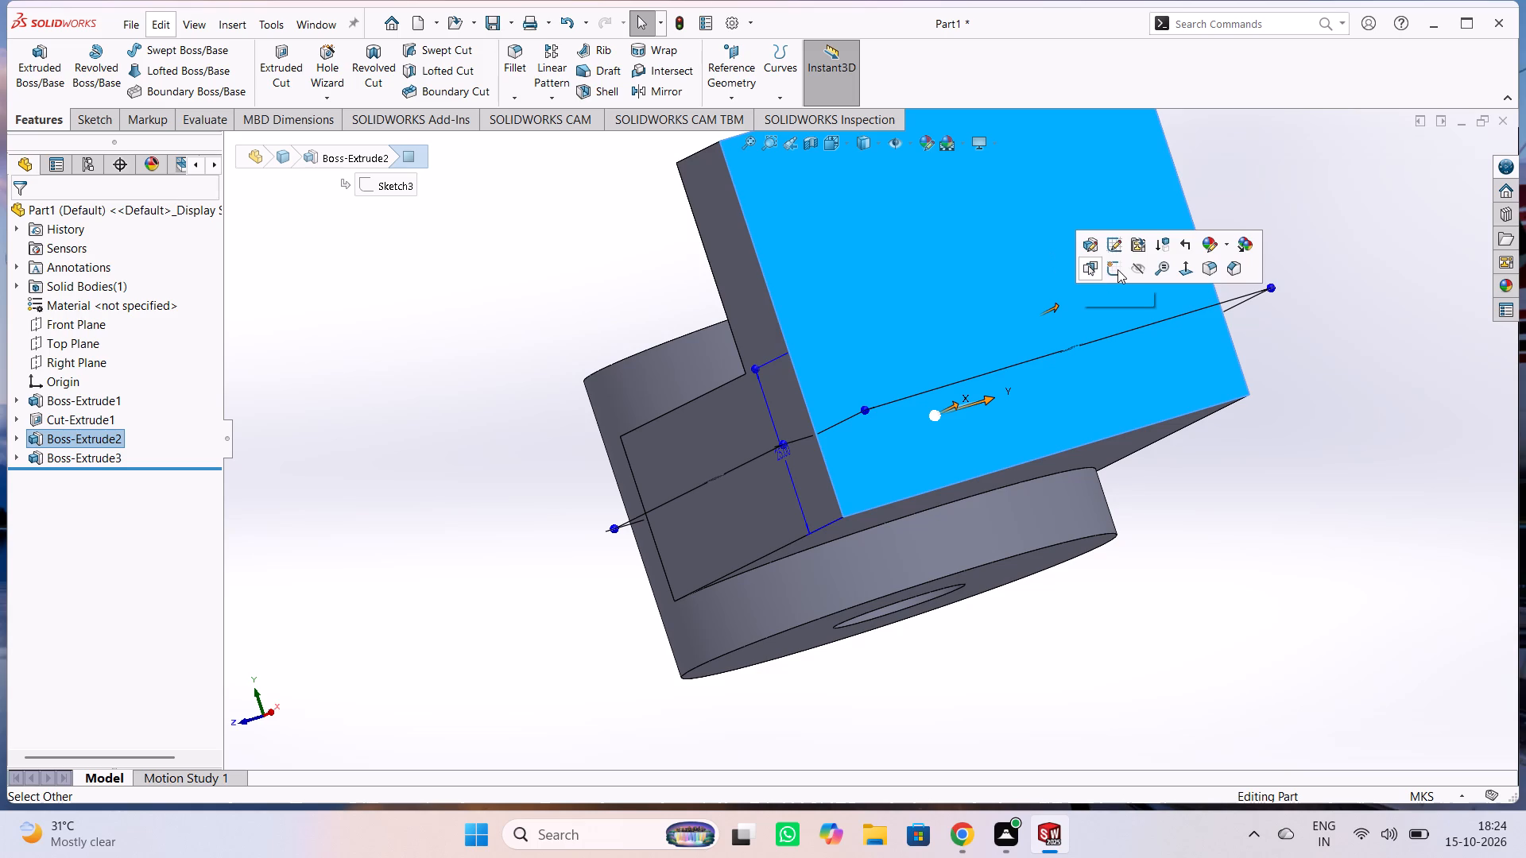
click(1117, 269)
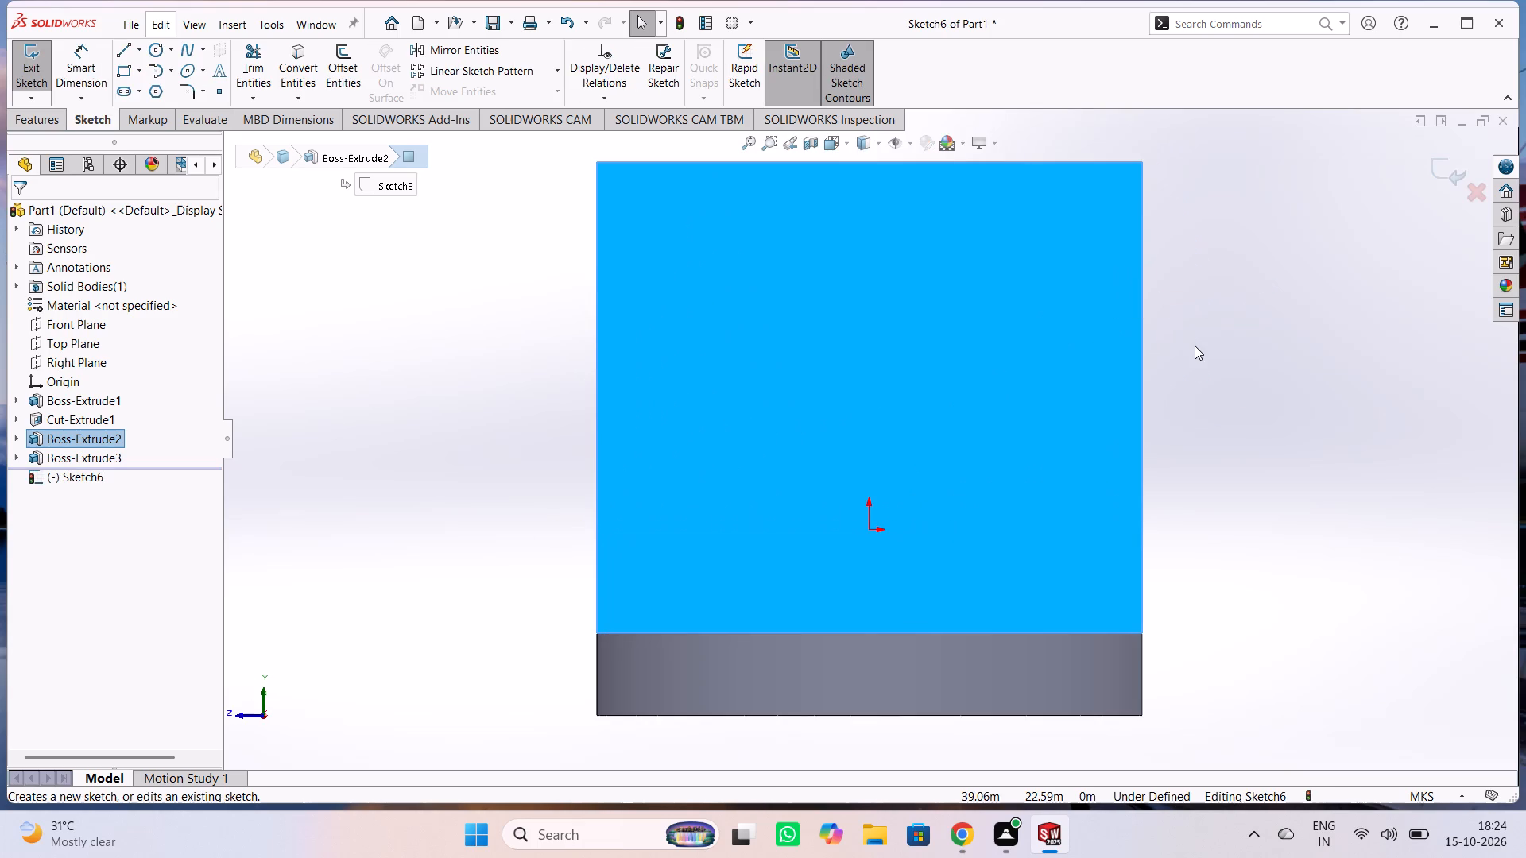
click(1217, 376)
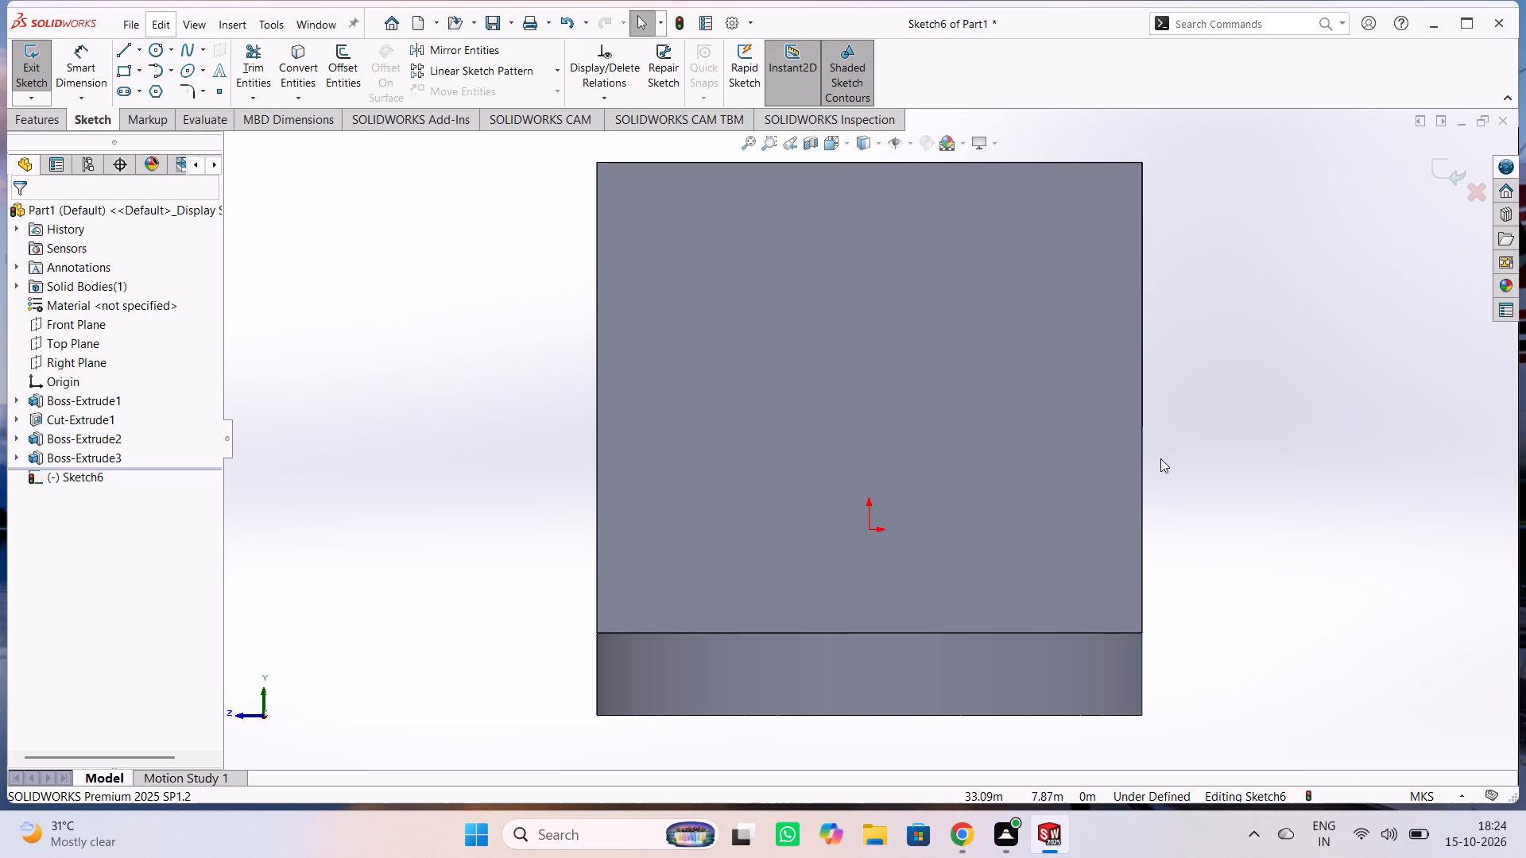
Examine the upright boss, block and bored cylinder from several sides, and exit the empty sketch on the outer end face.
middle_drag(1303, 412, 1254, 484)
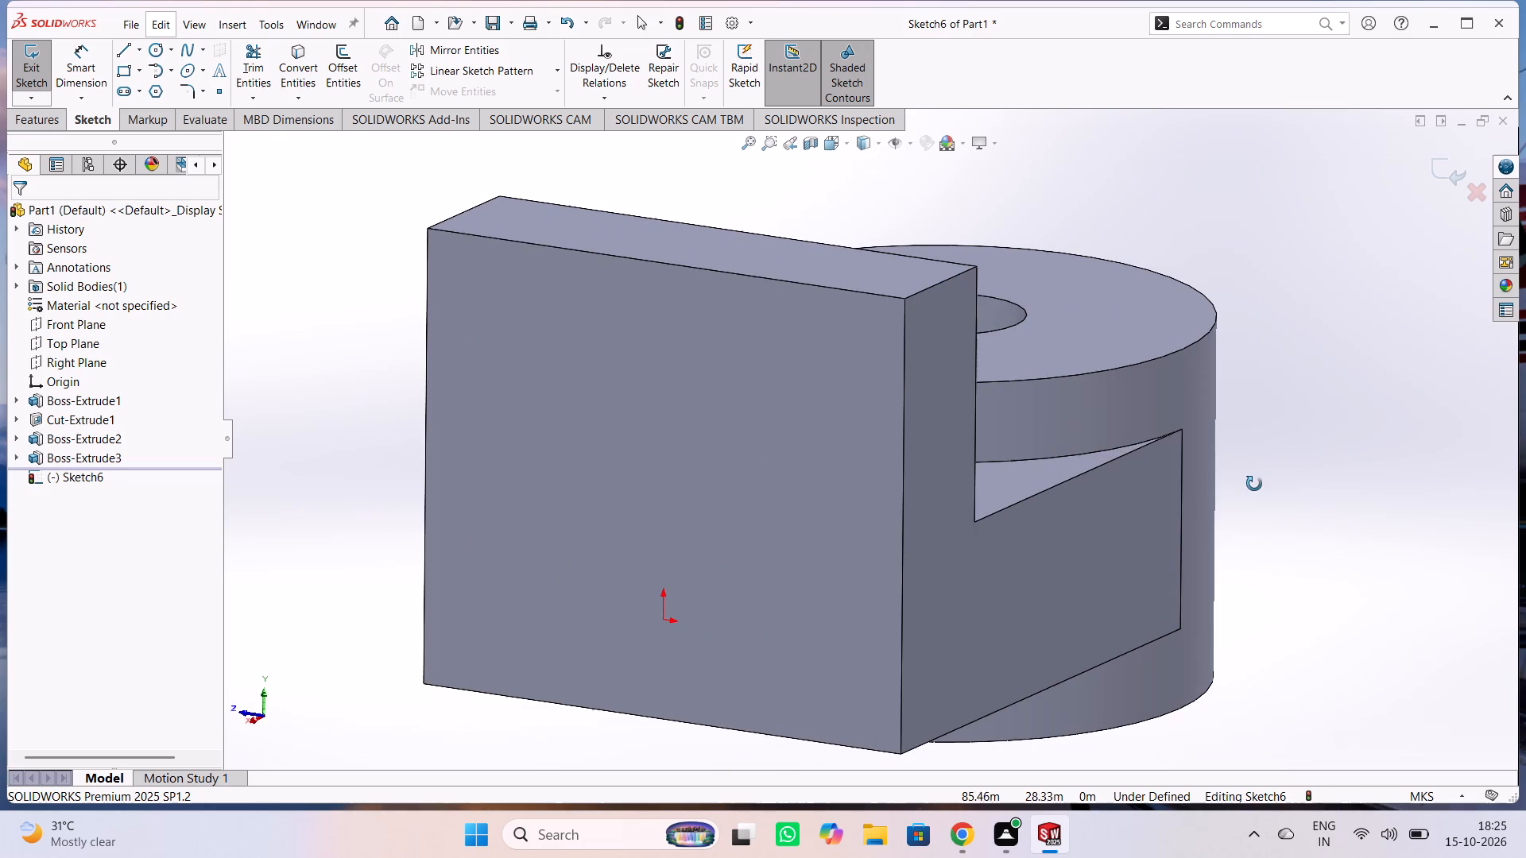
middle_drag(1254, 484, 1256, 484)
middle_drag(1256, 484, 1214, 486)
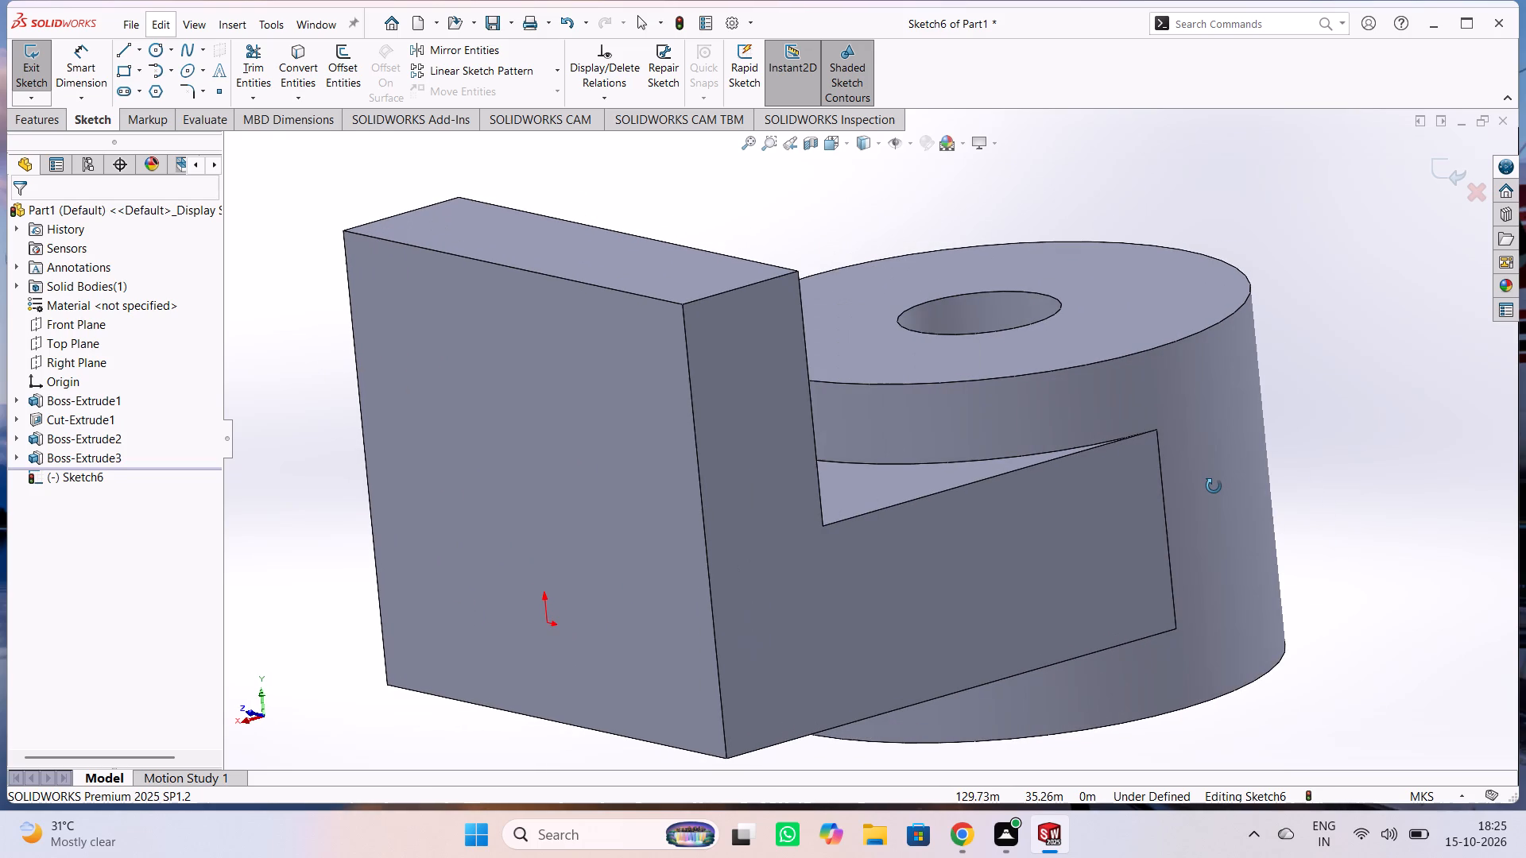
middle_drag(1214, 486, 1241, 483)
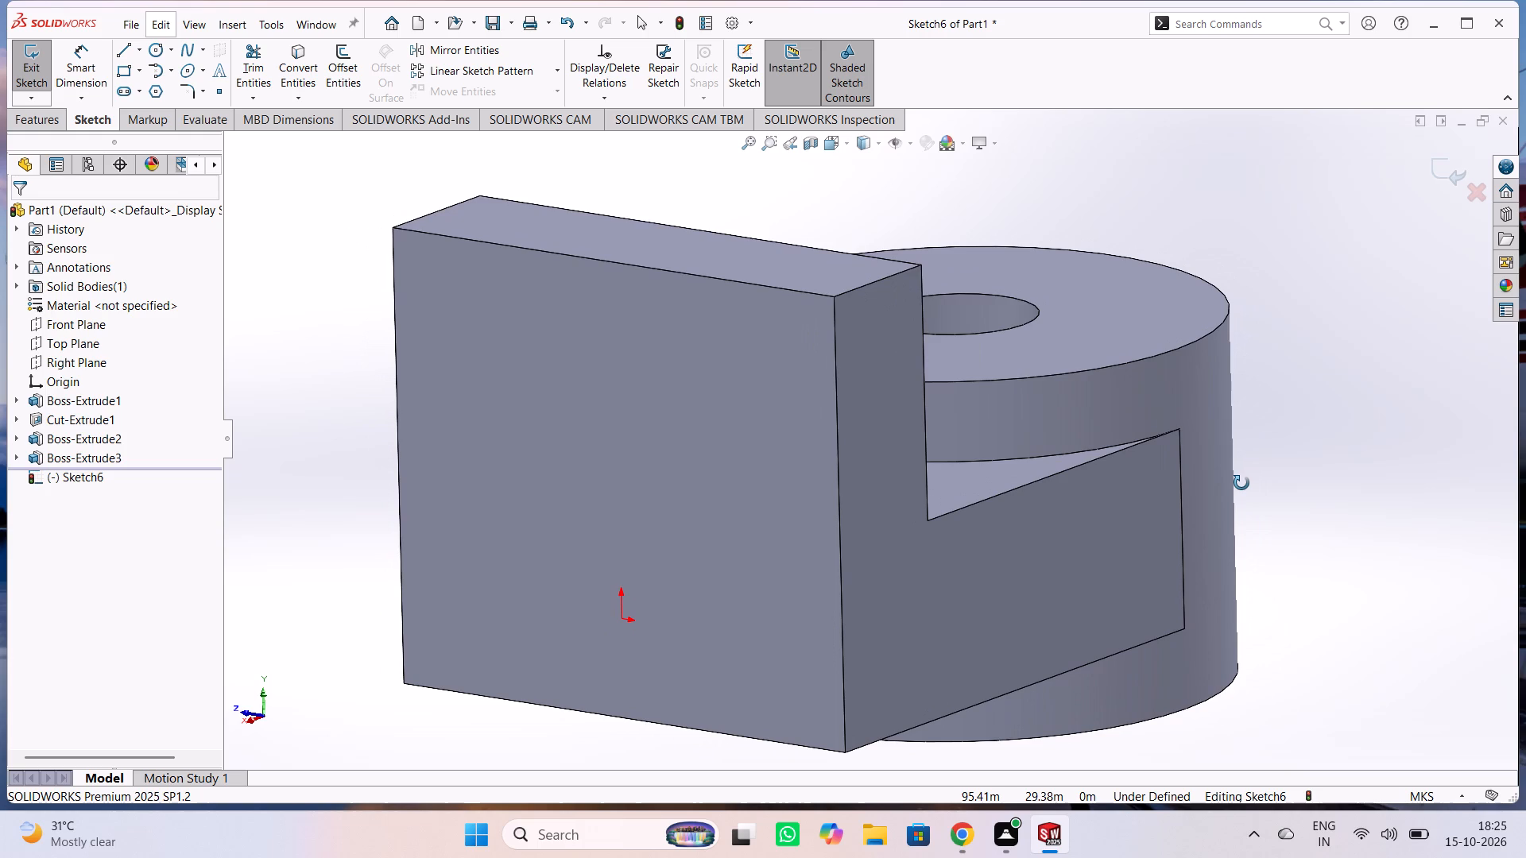
middle_drag(1241, 483, 1248, 482)
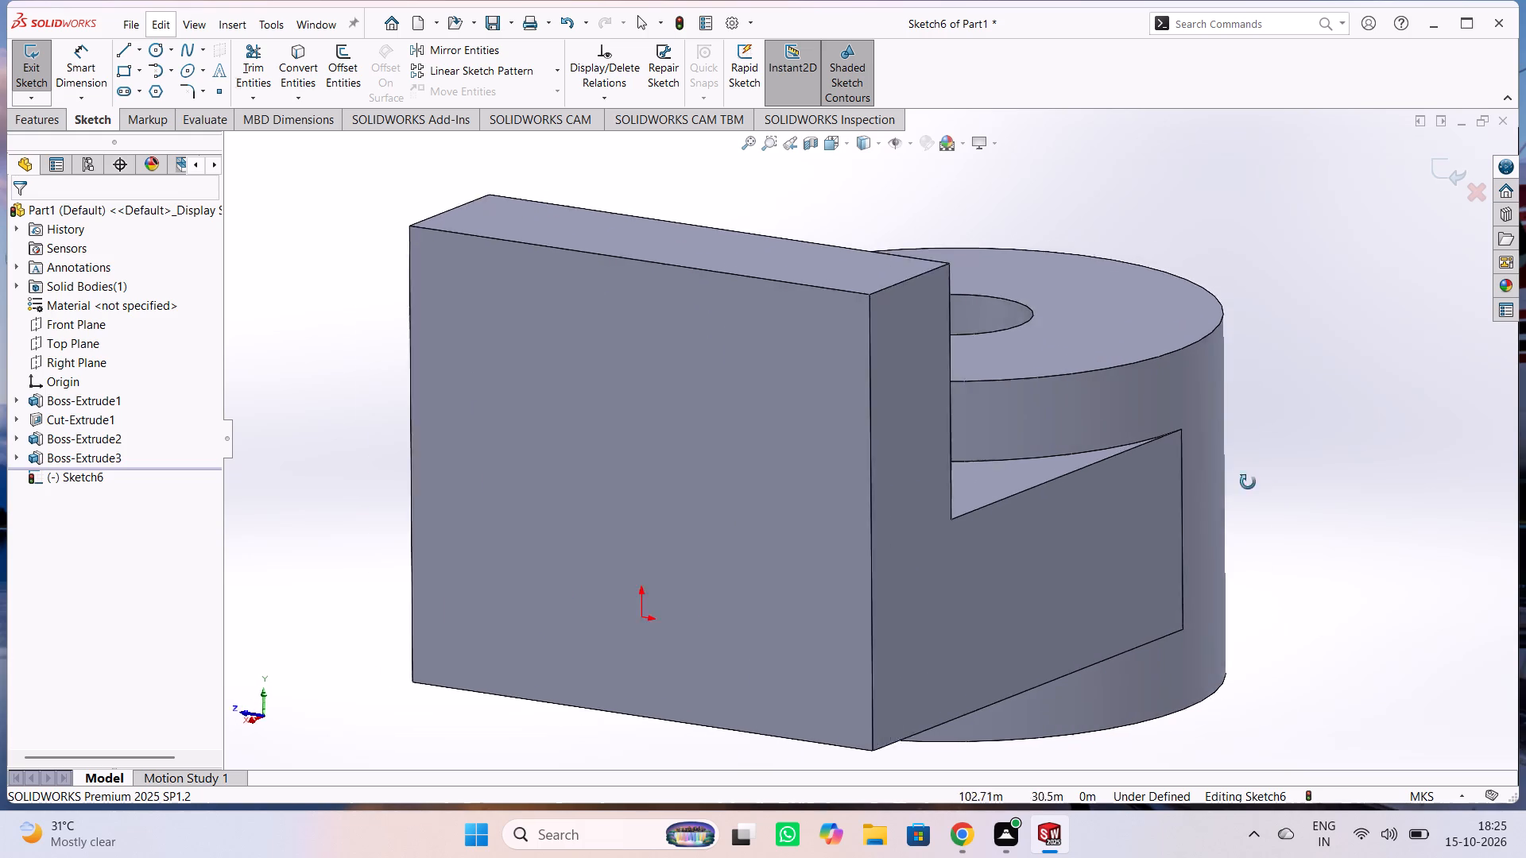
middle_drag(1248, 482, 1322, 488)
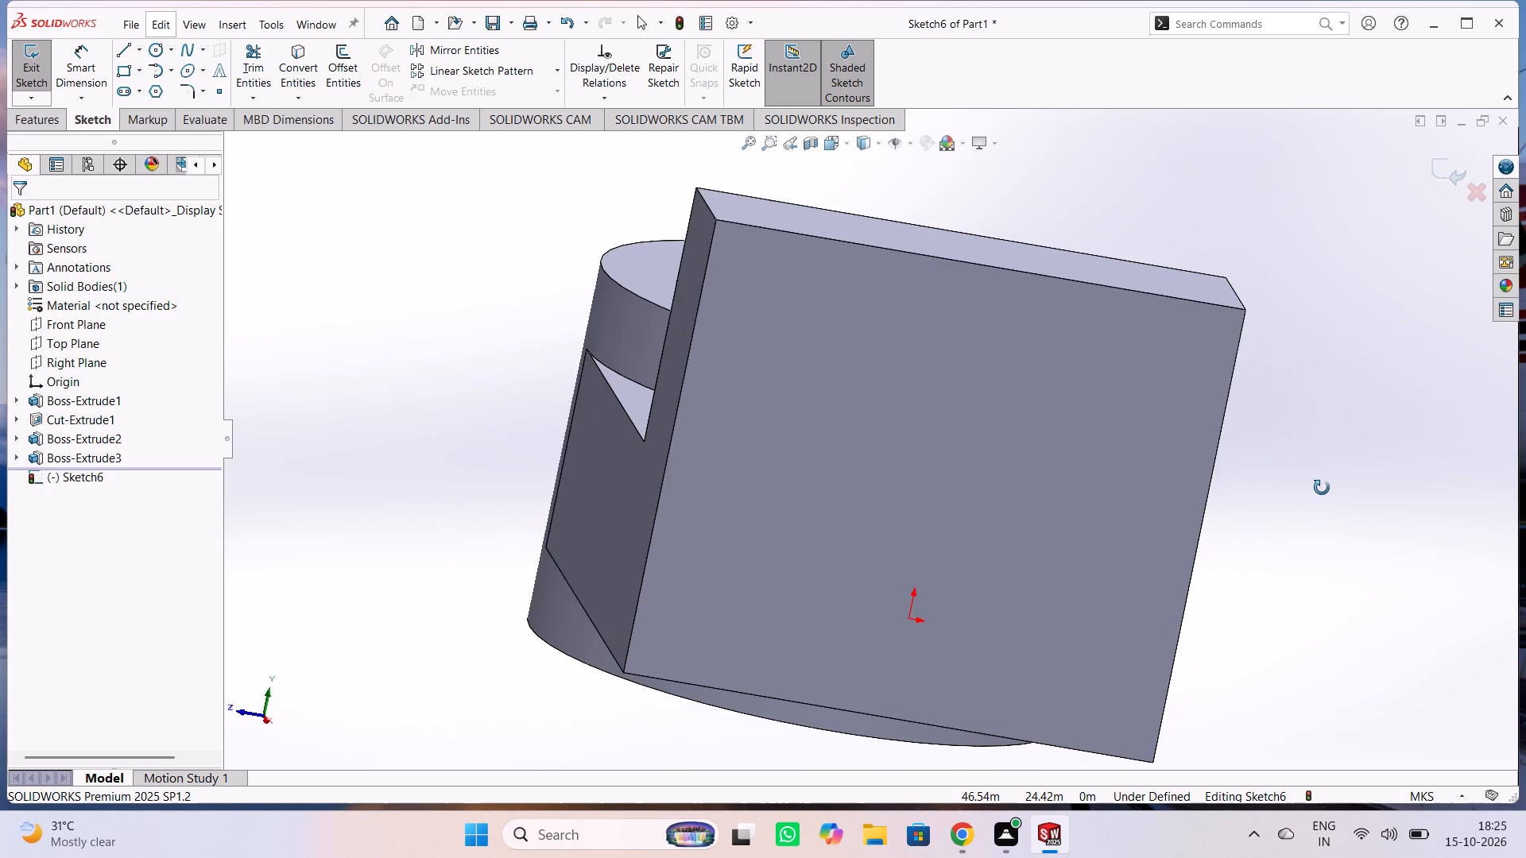
middle_drag(1322, 488, 1310, 501)
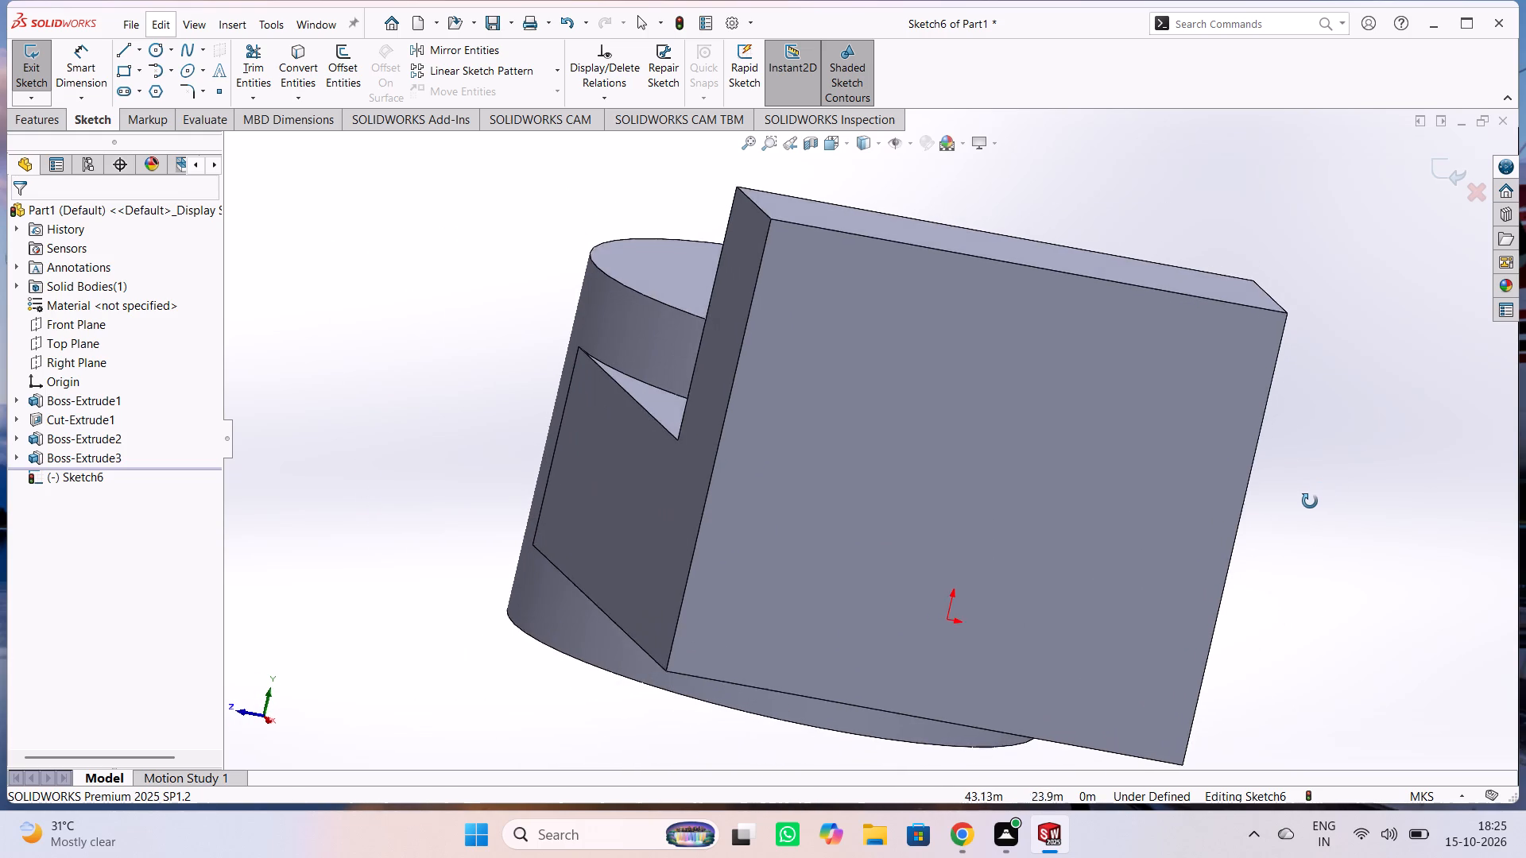
middle_drag(1310, 501, 1315, 511)
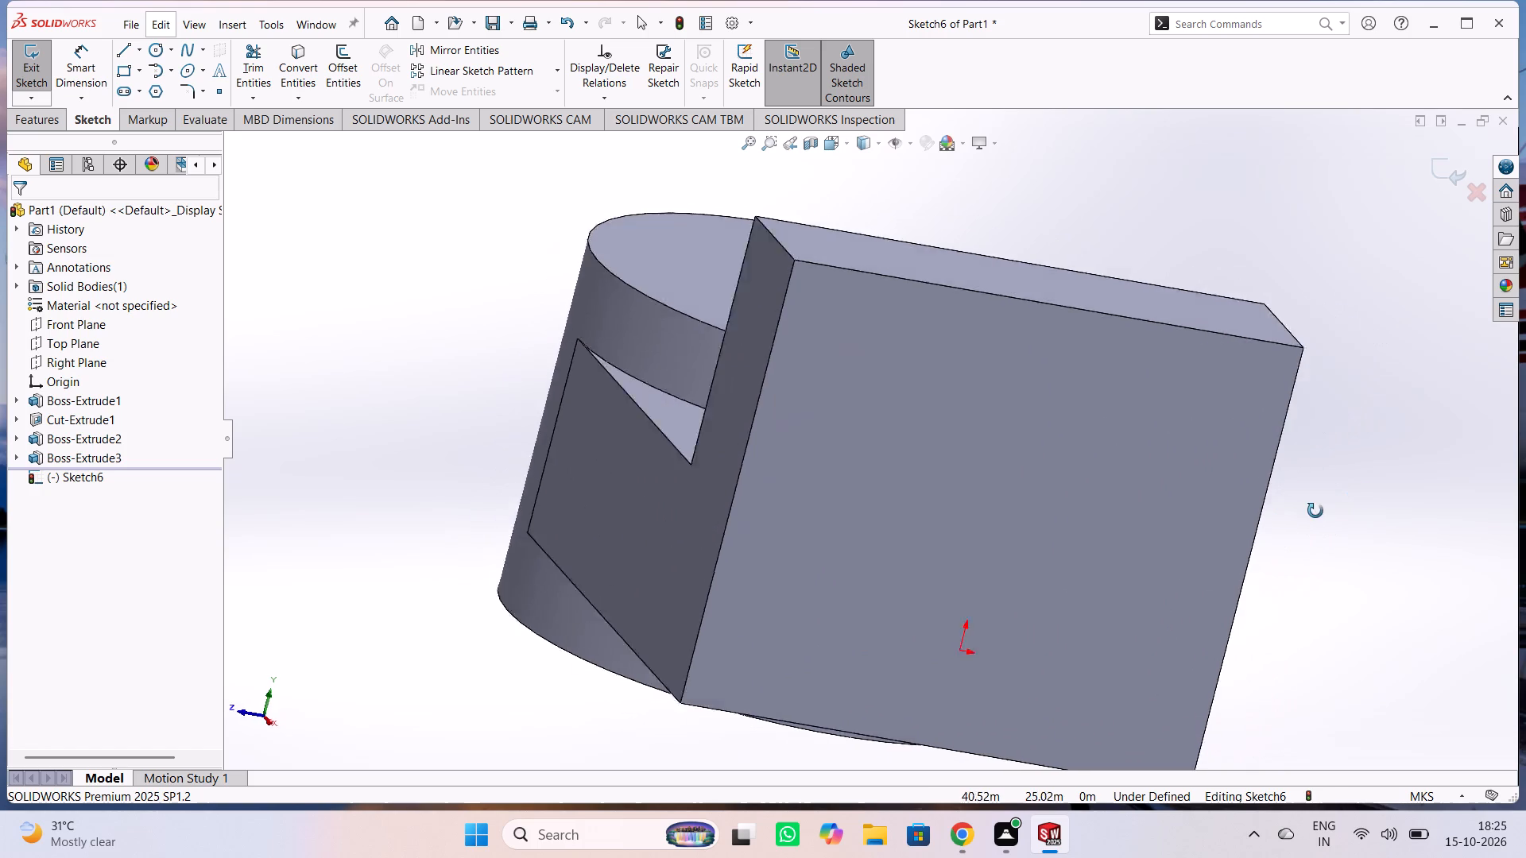
middle_drag(1315, 511, 1341, 513)
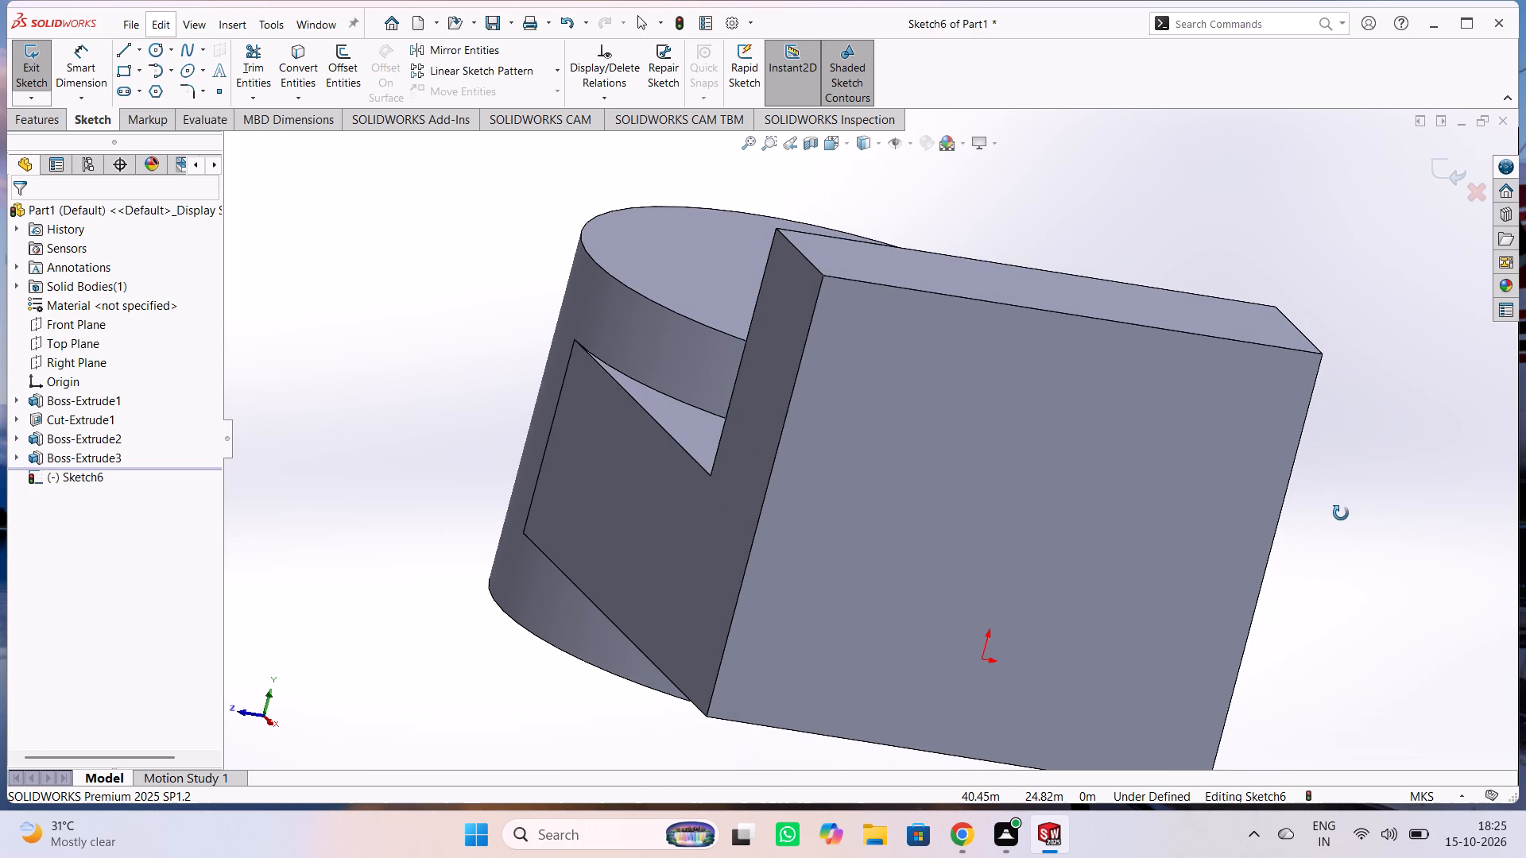
middle_drag(1341, 513, 1413, 503)
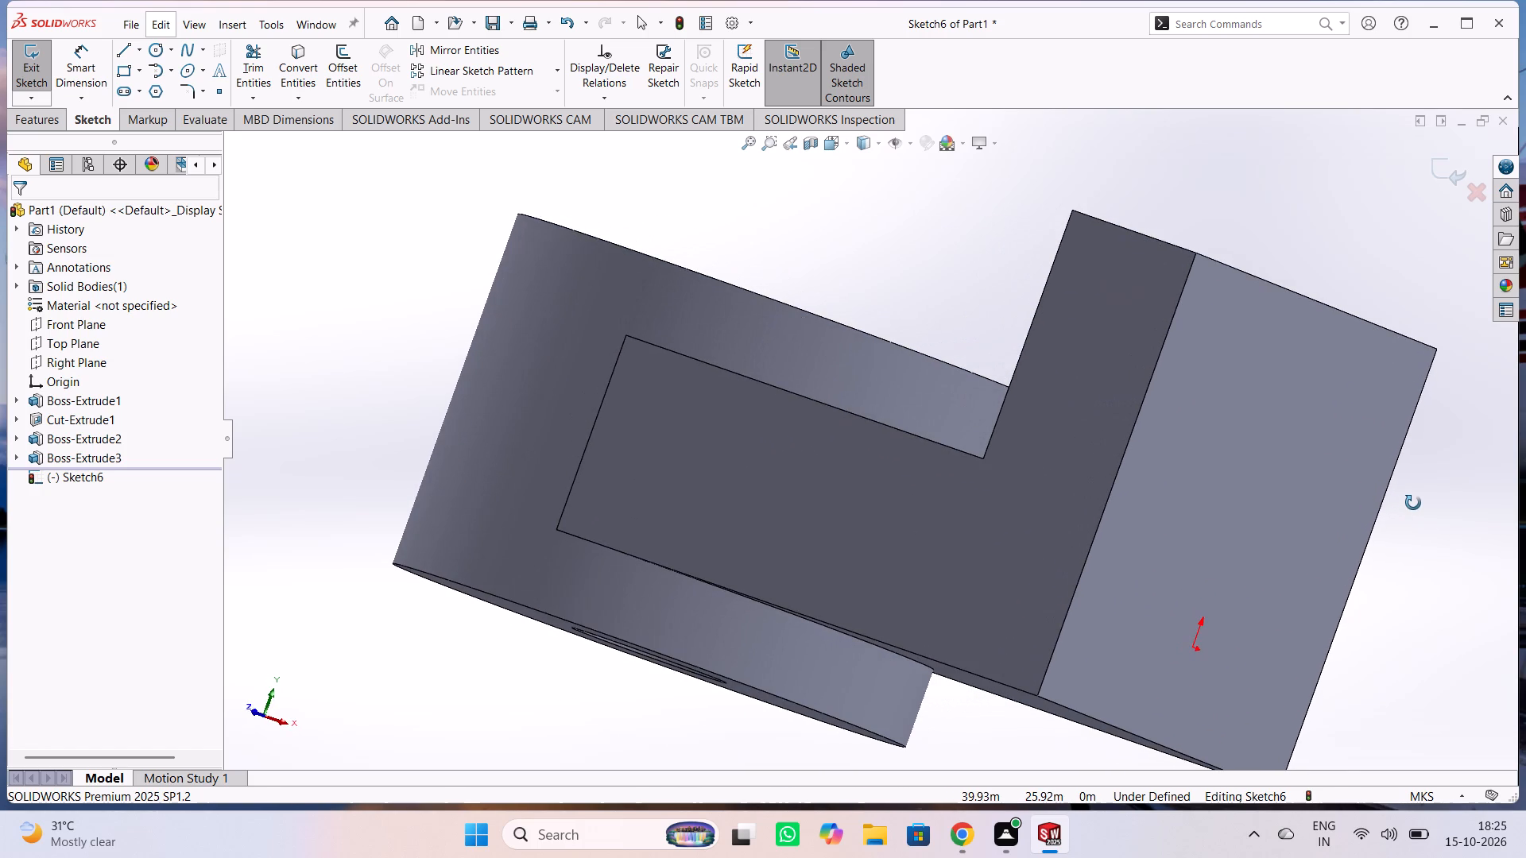
middle_drag(1413, 503, 1432, 492)
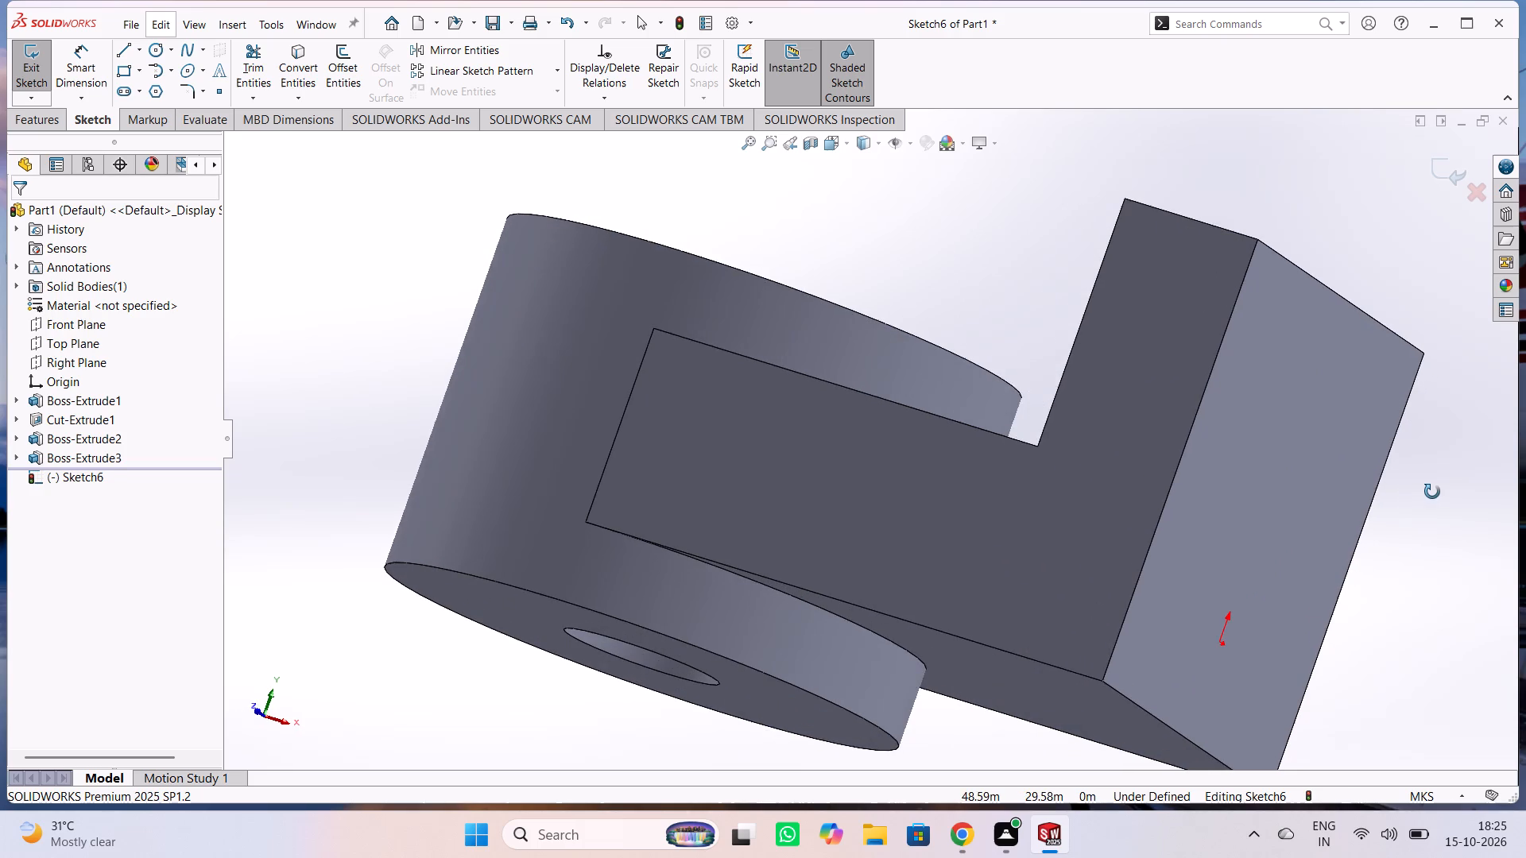
middle_drag(1432, 492, 1396, 516)
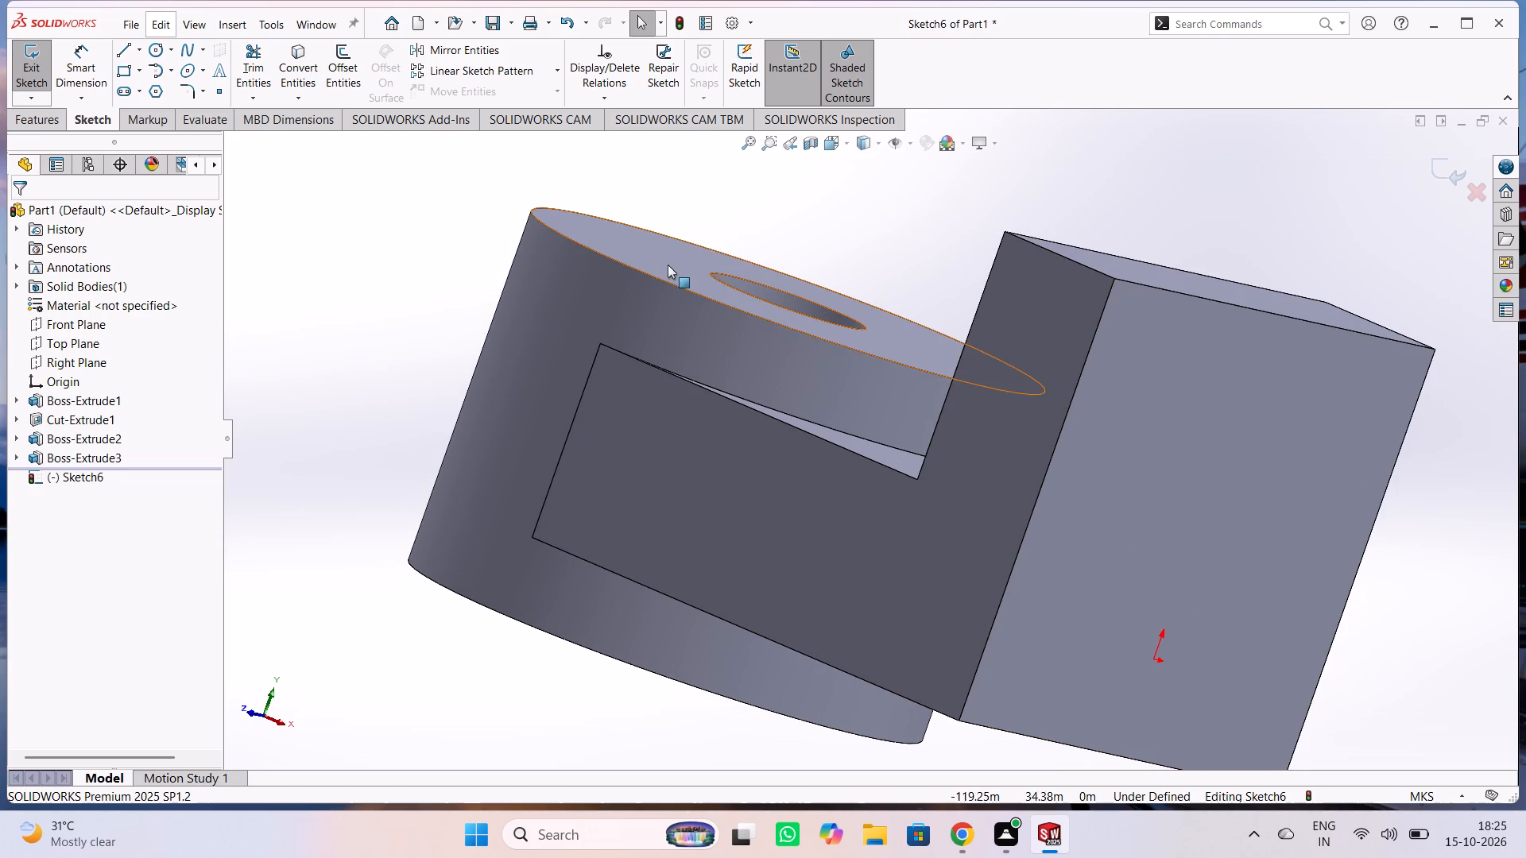
middle_drag(395, 226, 392, 284)
scroll(392, 284, up, 1)
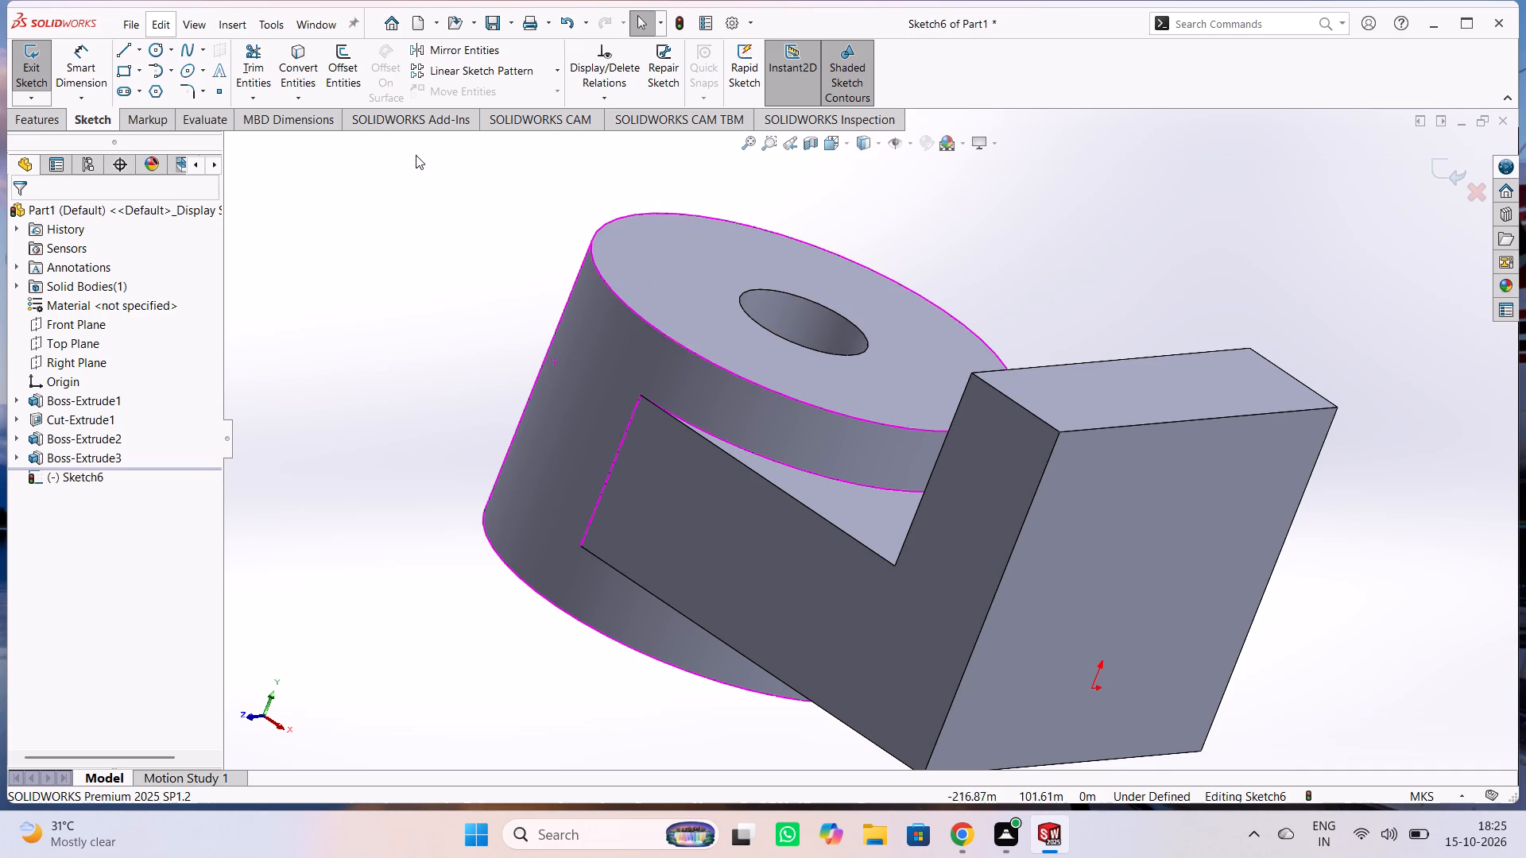
middle_drag(420, 274, 418, 299)
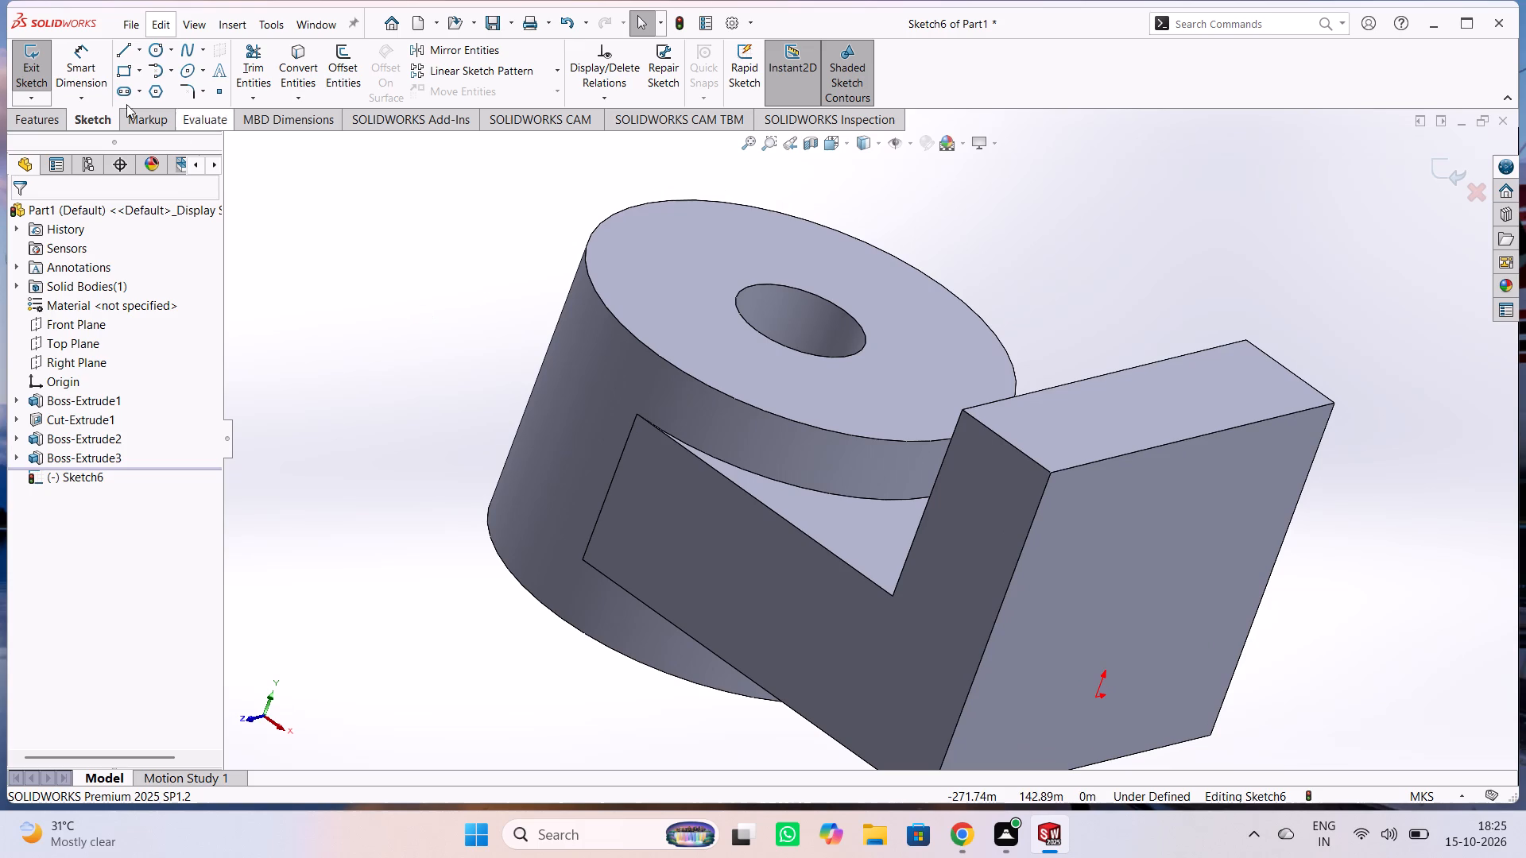
click(27, 56)
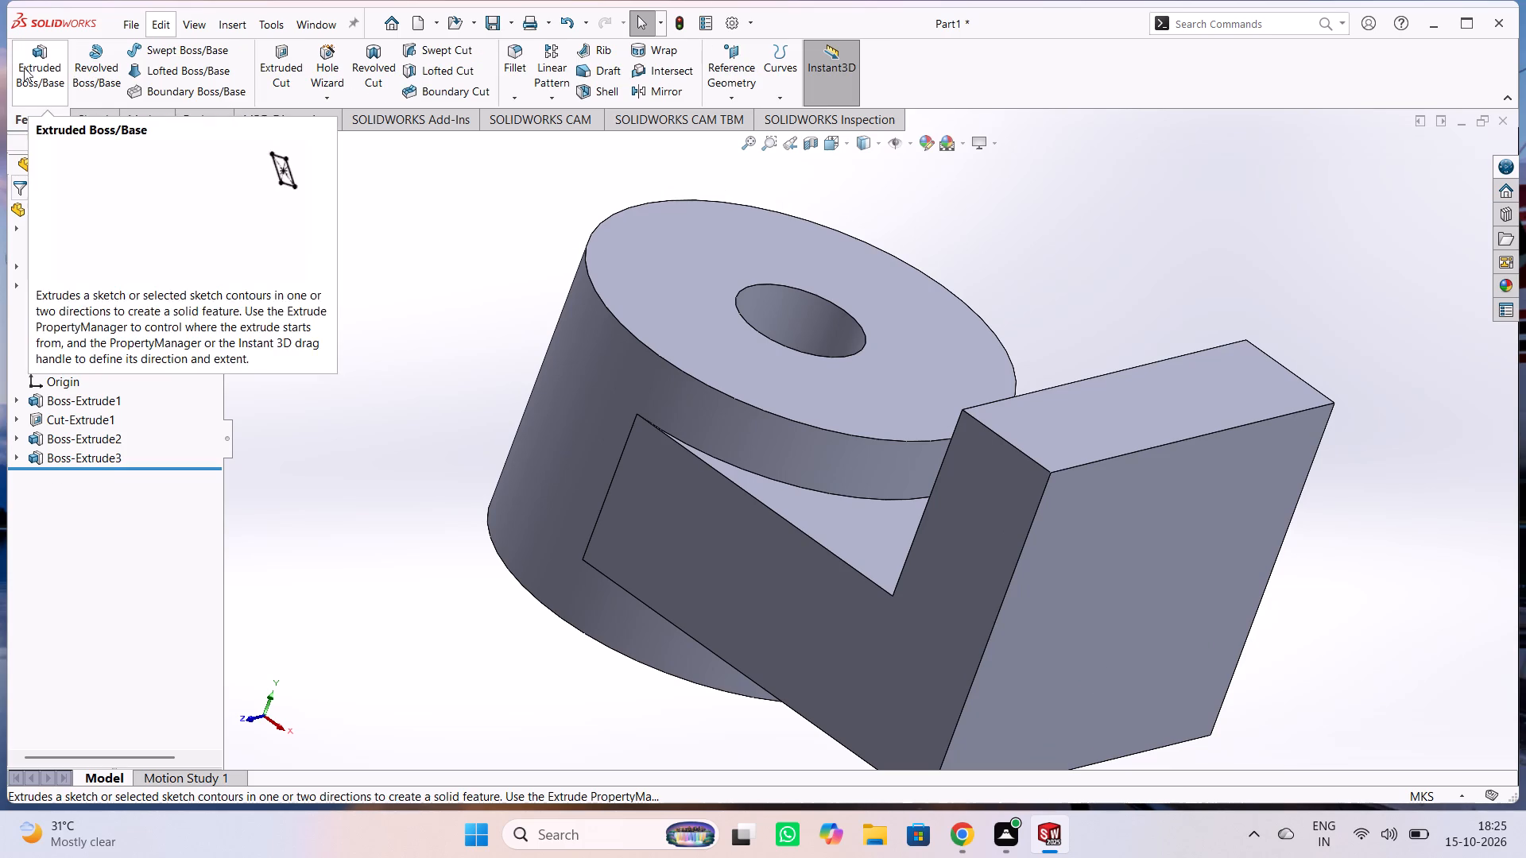
On the upright boss's top face, sketch a center rectangle about 81 by 21 m centred on the midpoint of its outer edge.
click(90, 126)
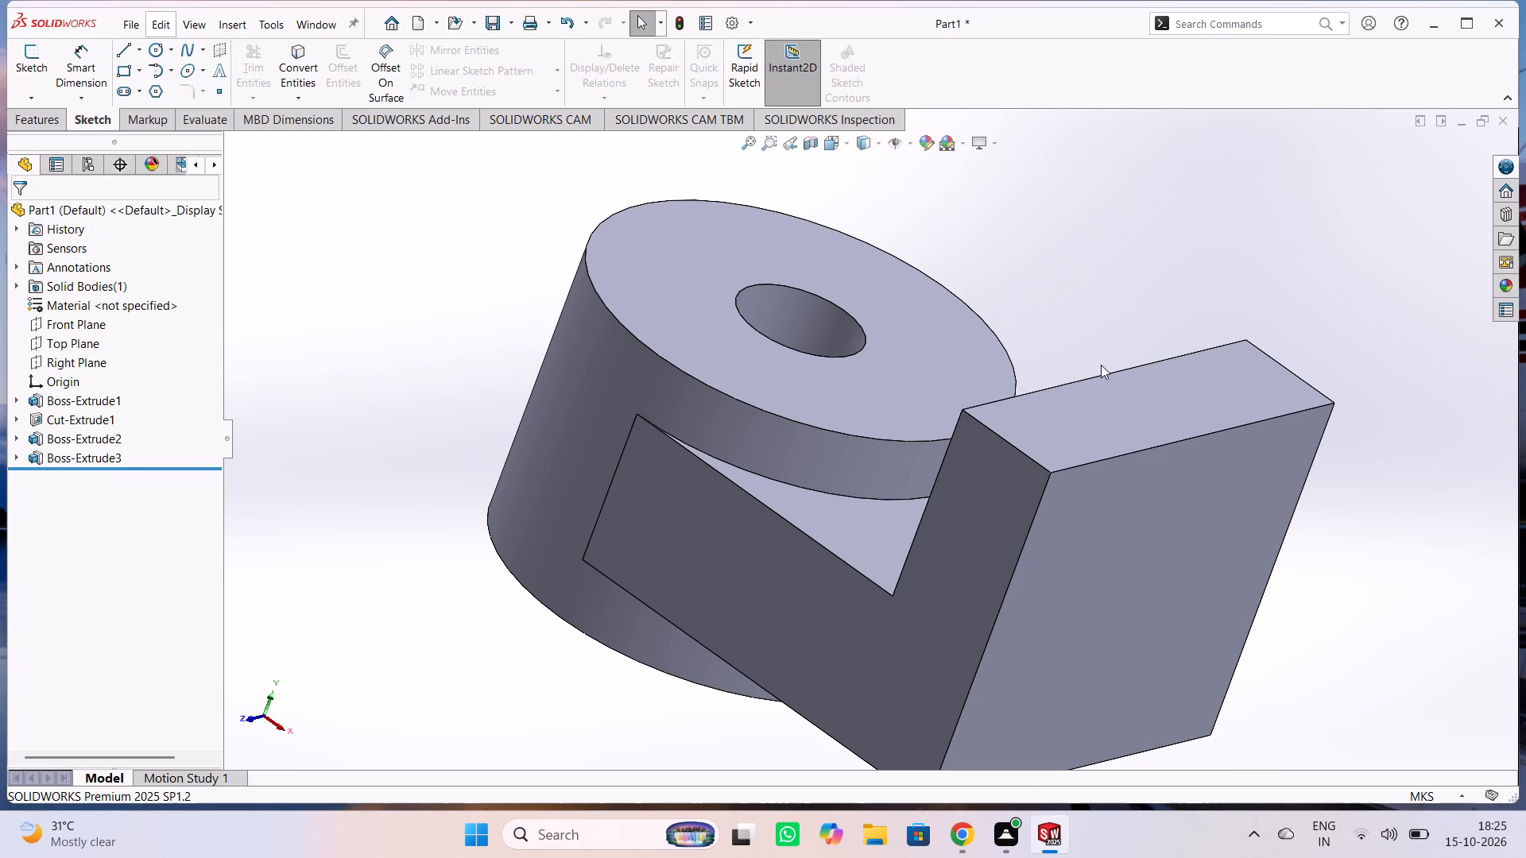
click(1136, 385)
click(1212, 348)
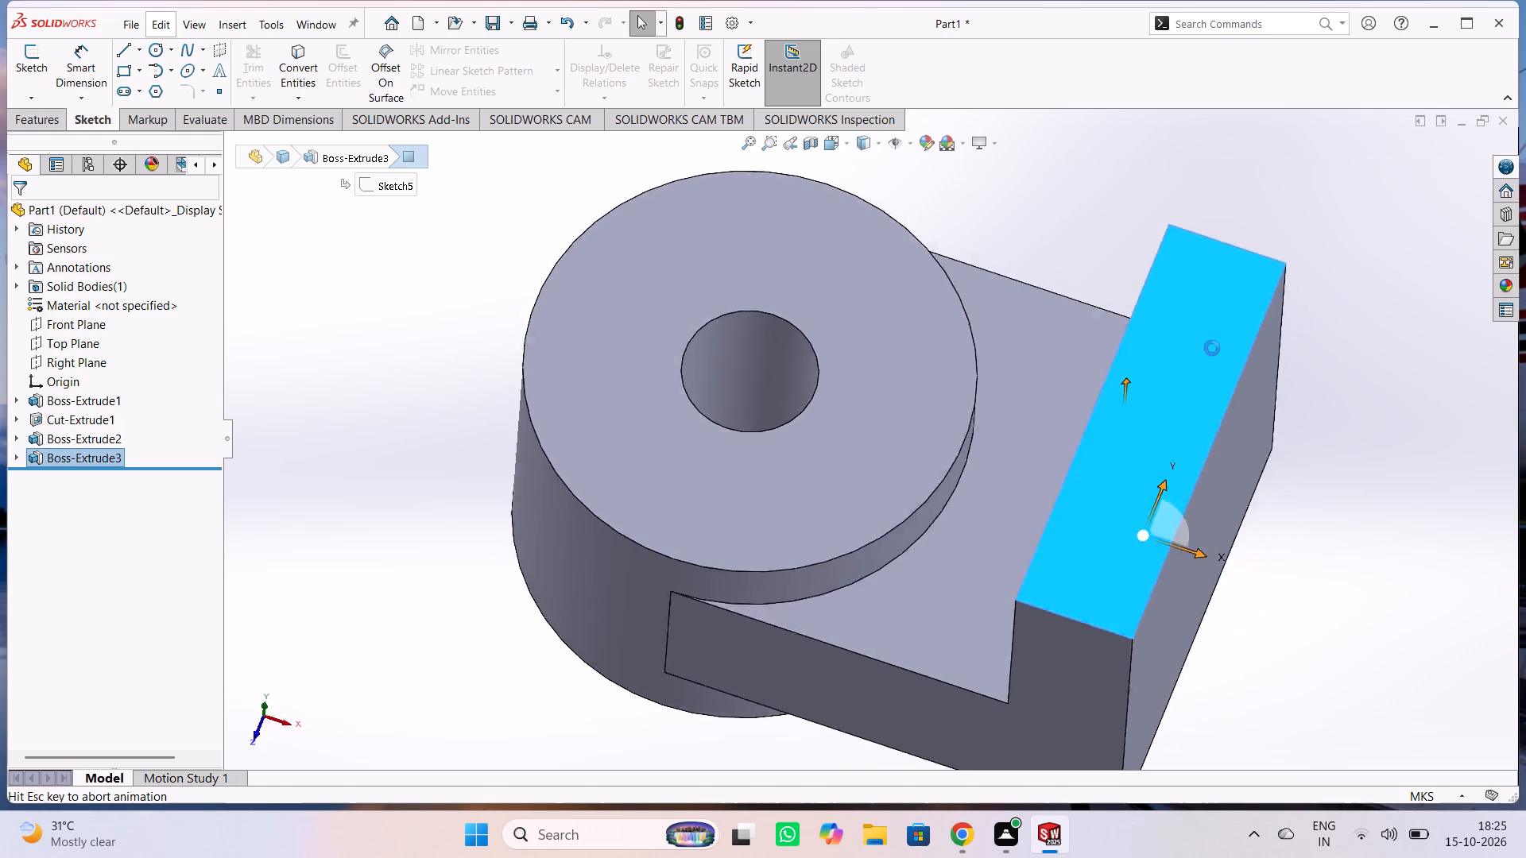
click(1295, 327)
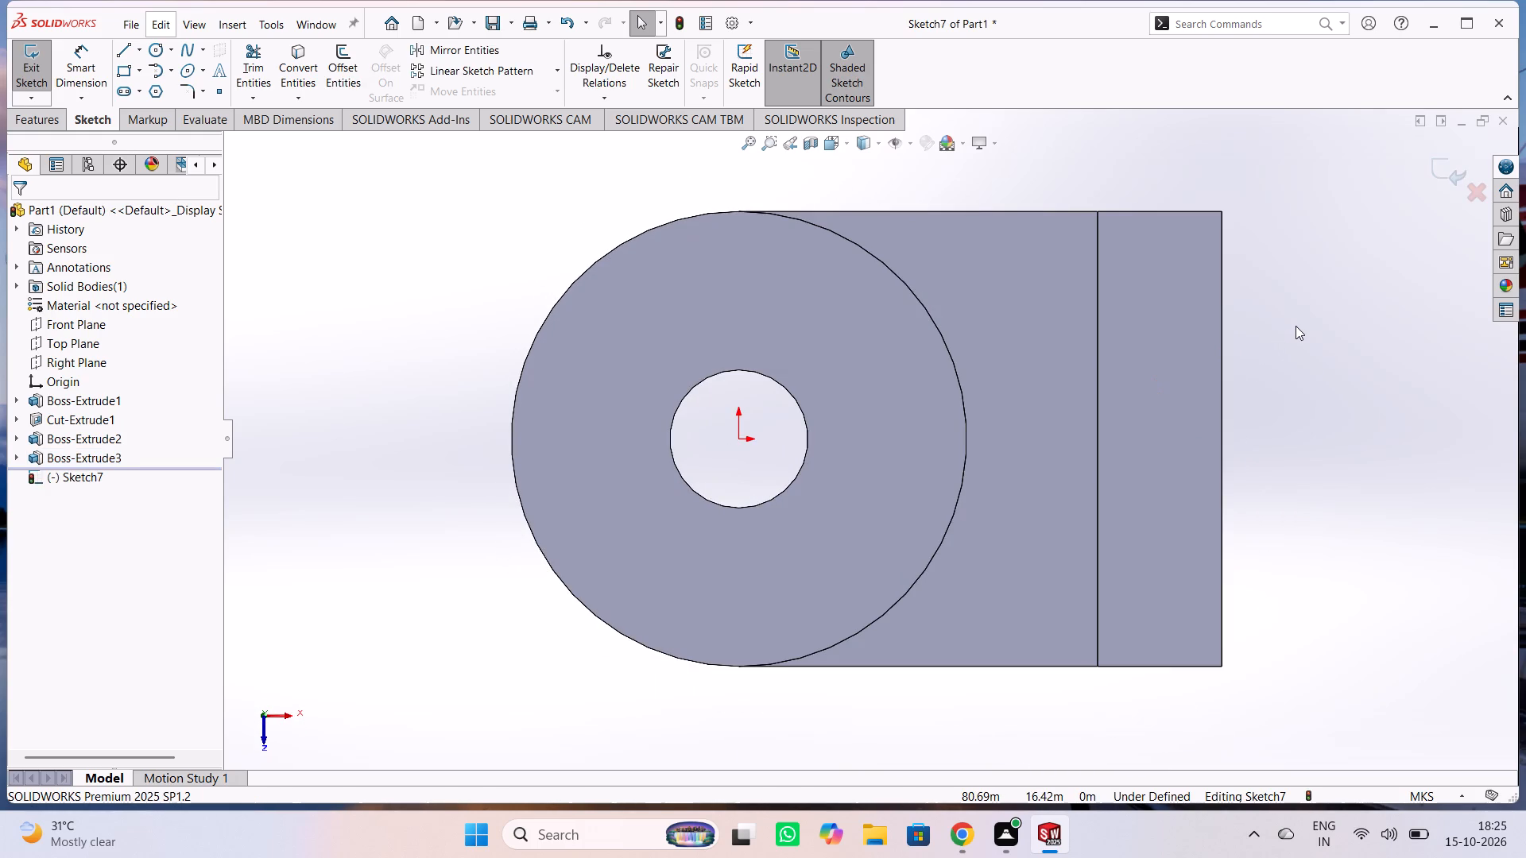
click(122, 71)
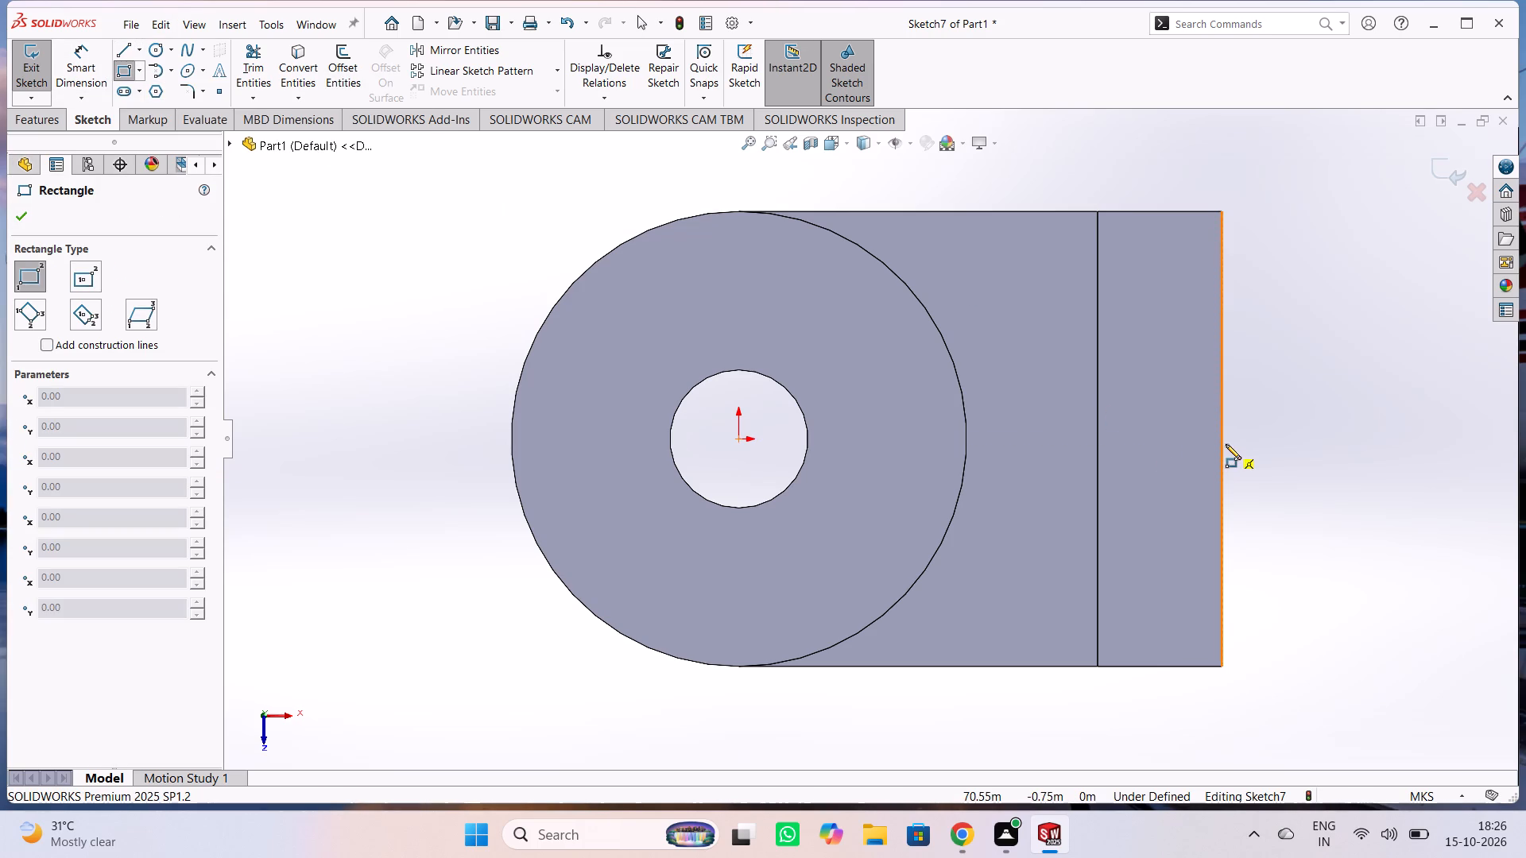
key(Escape)
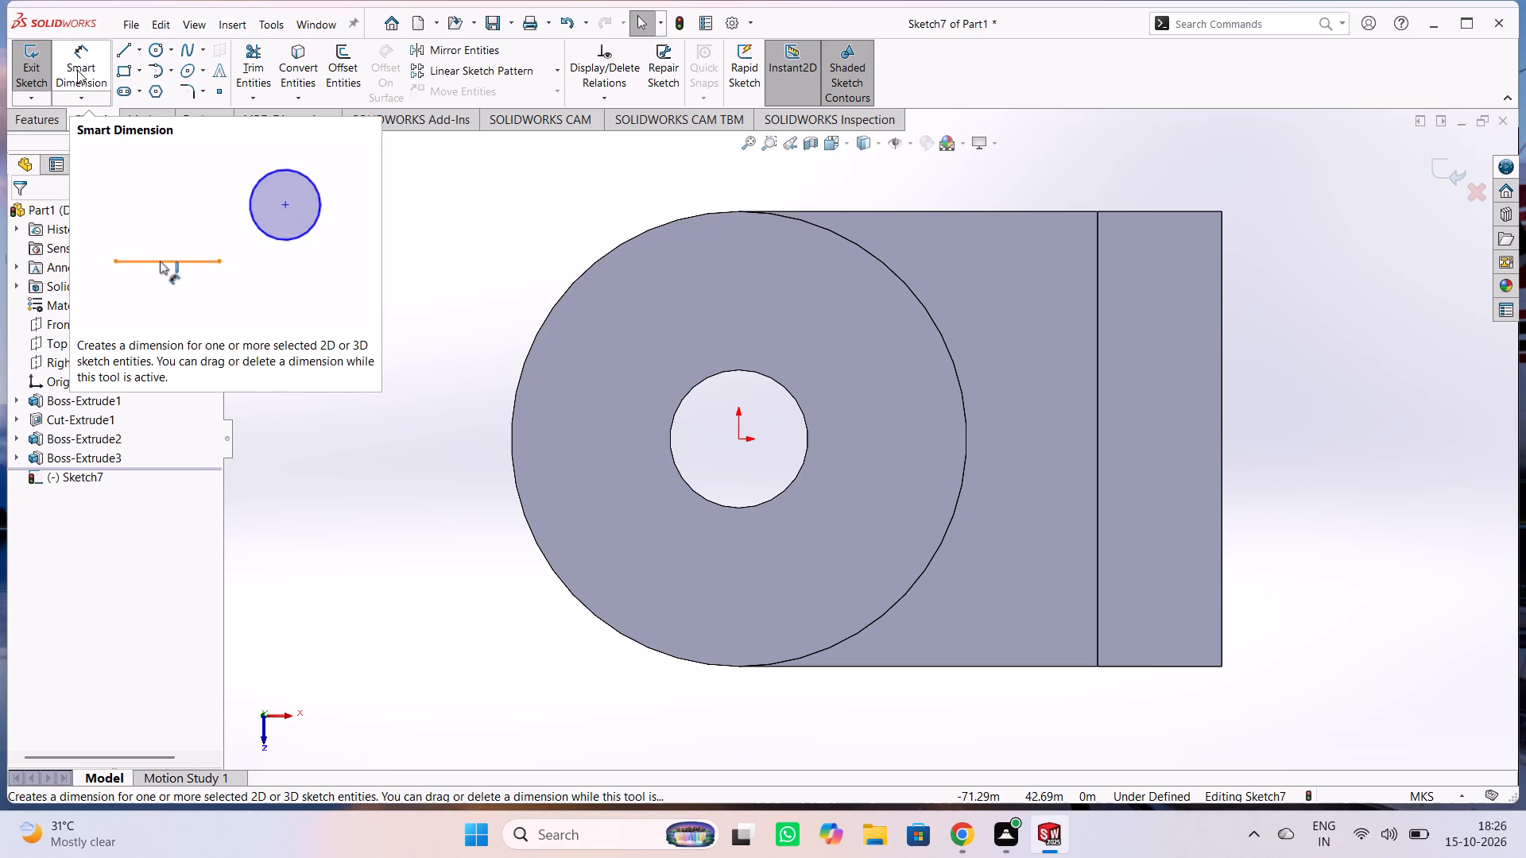
click(145, 71)
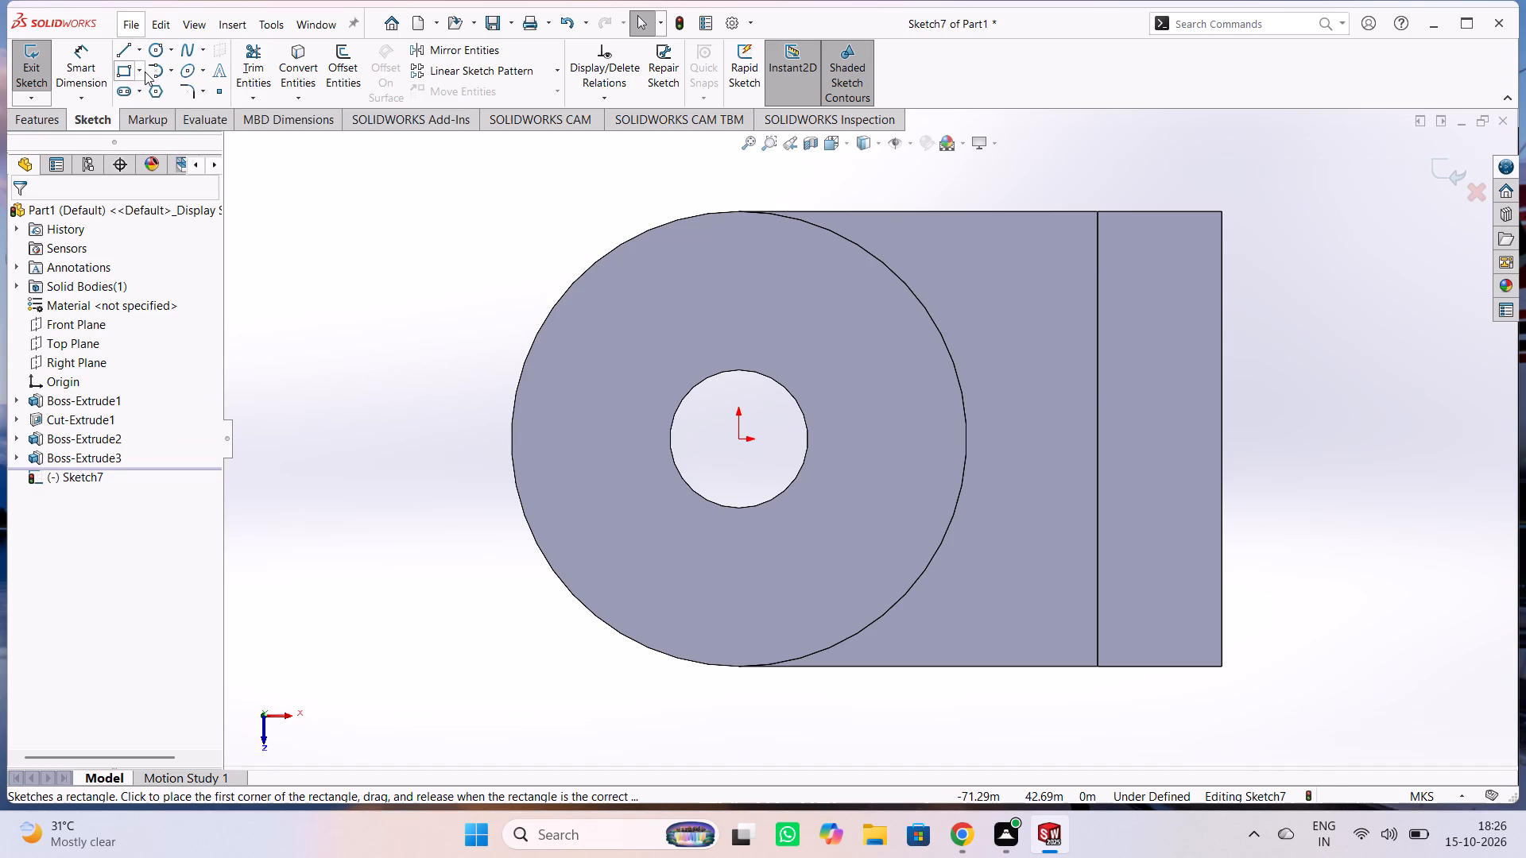
click(141, 112)
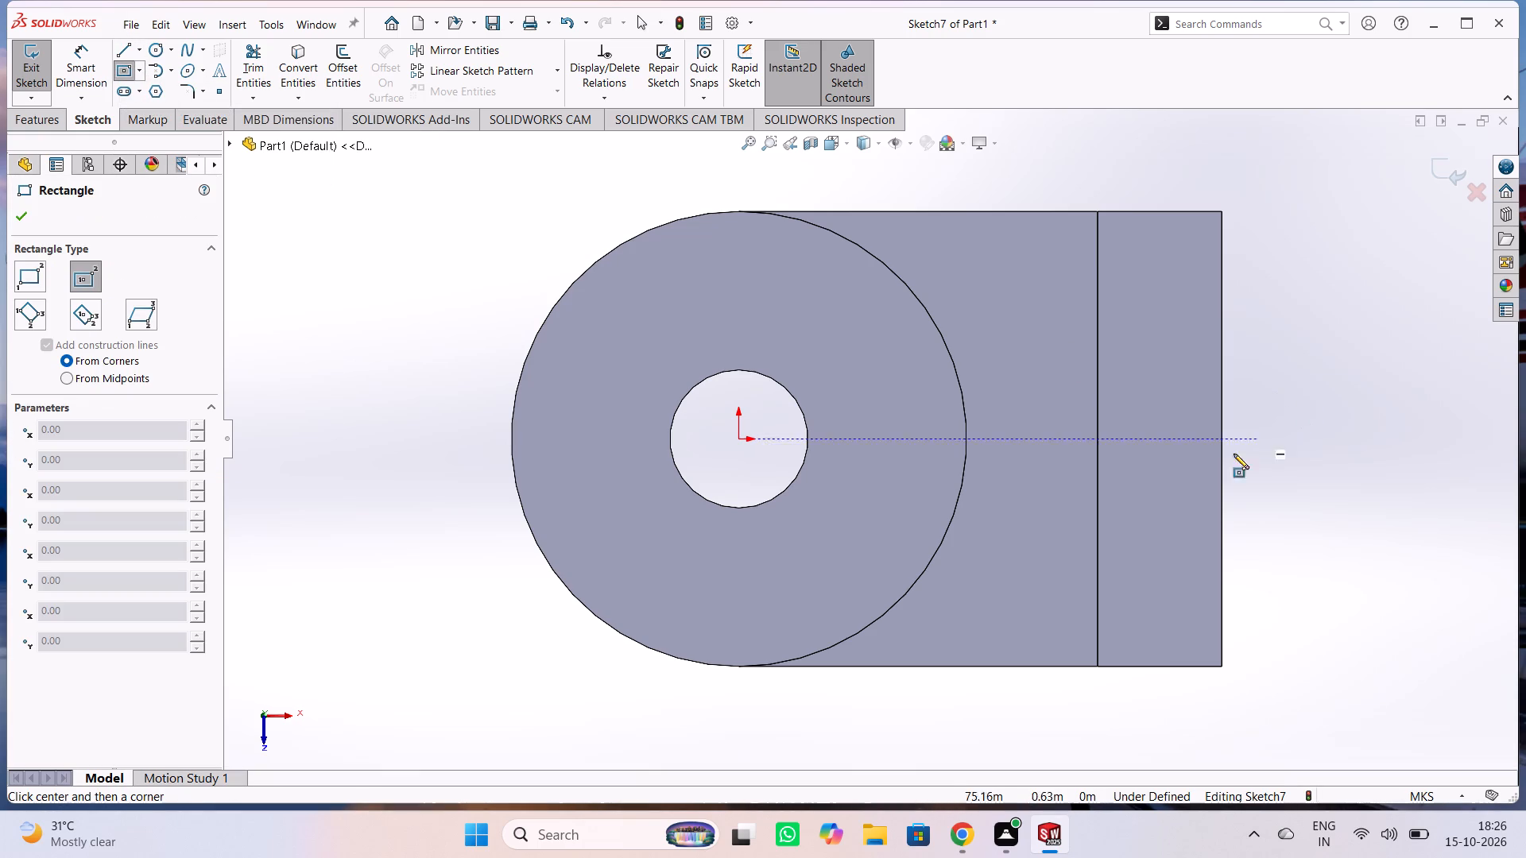
click(1221, 436)
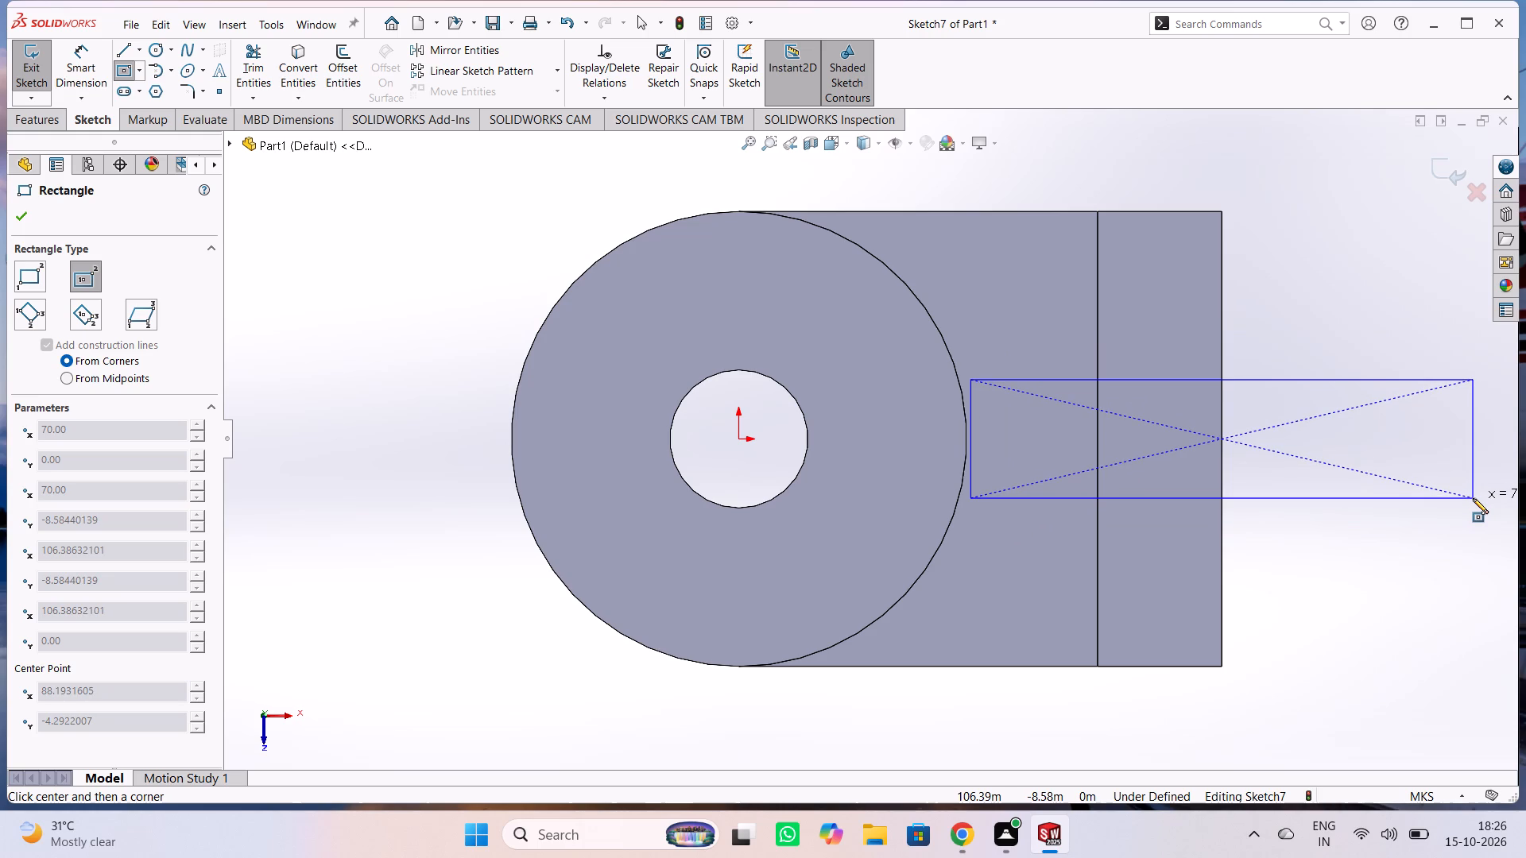
scroll(1473, 498, down, 2)
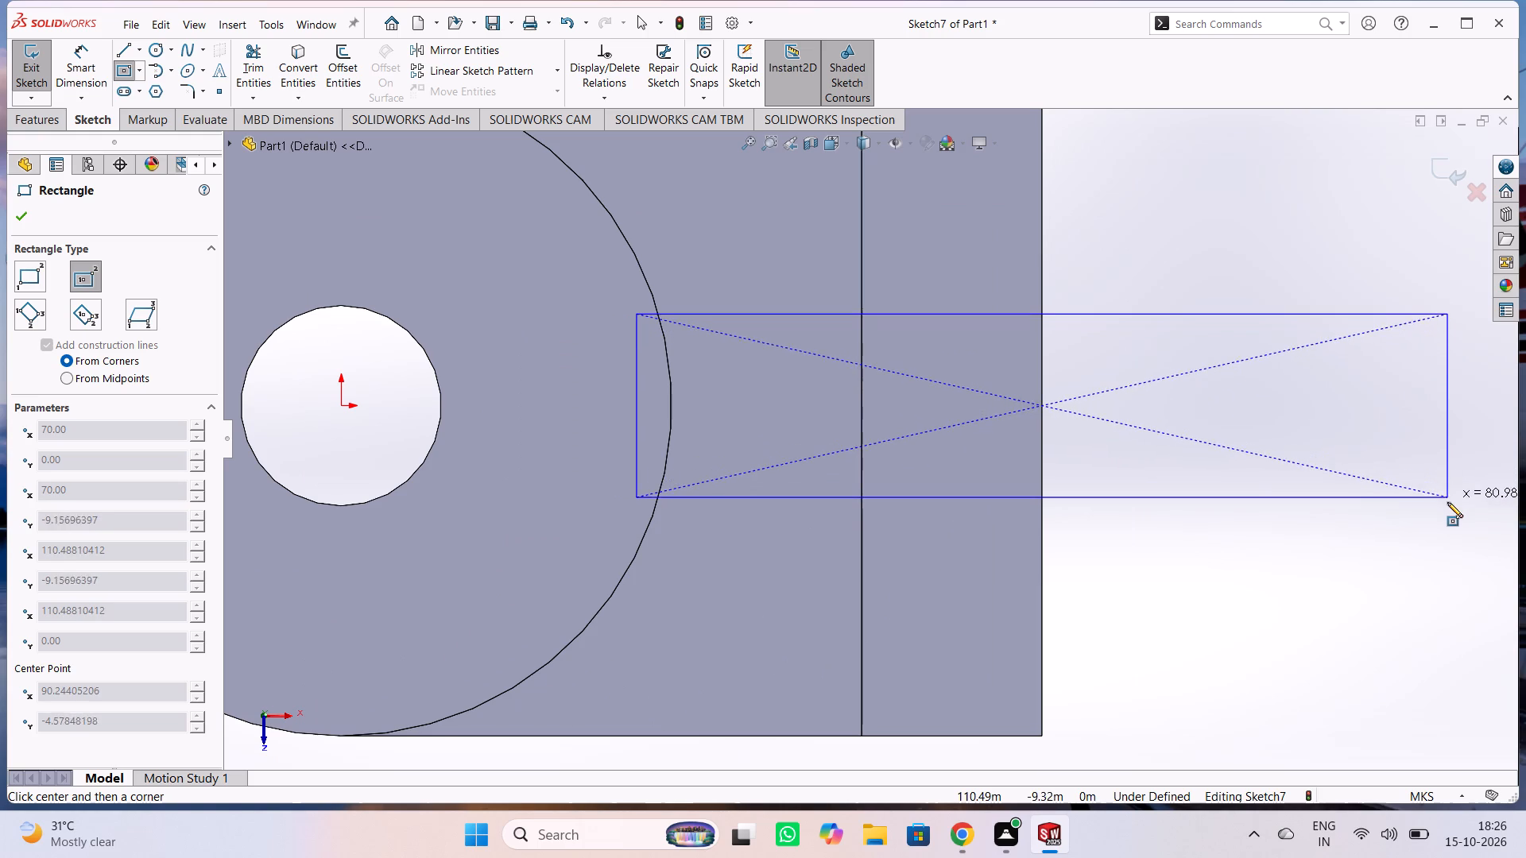
click(1447, 512)
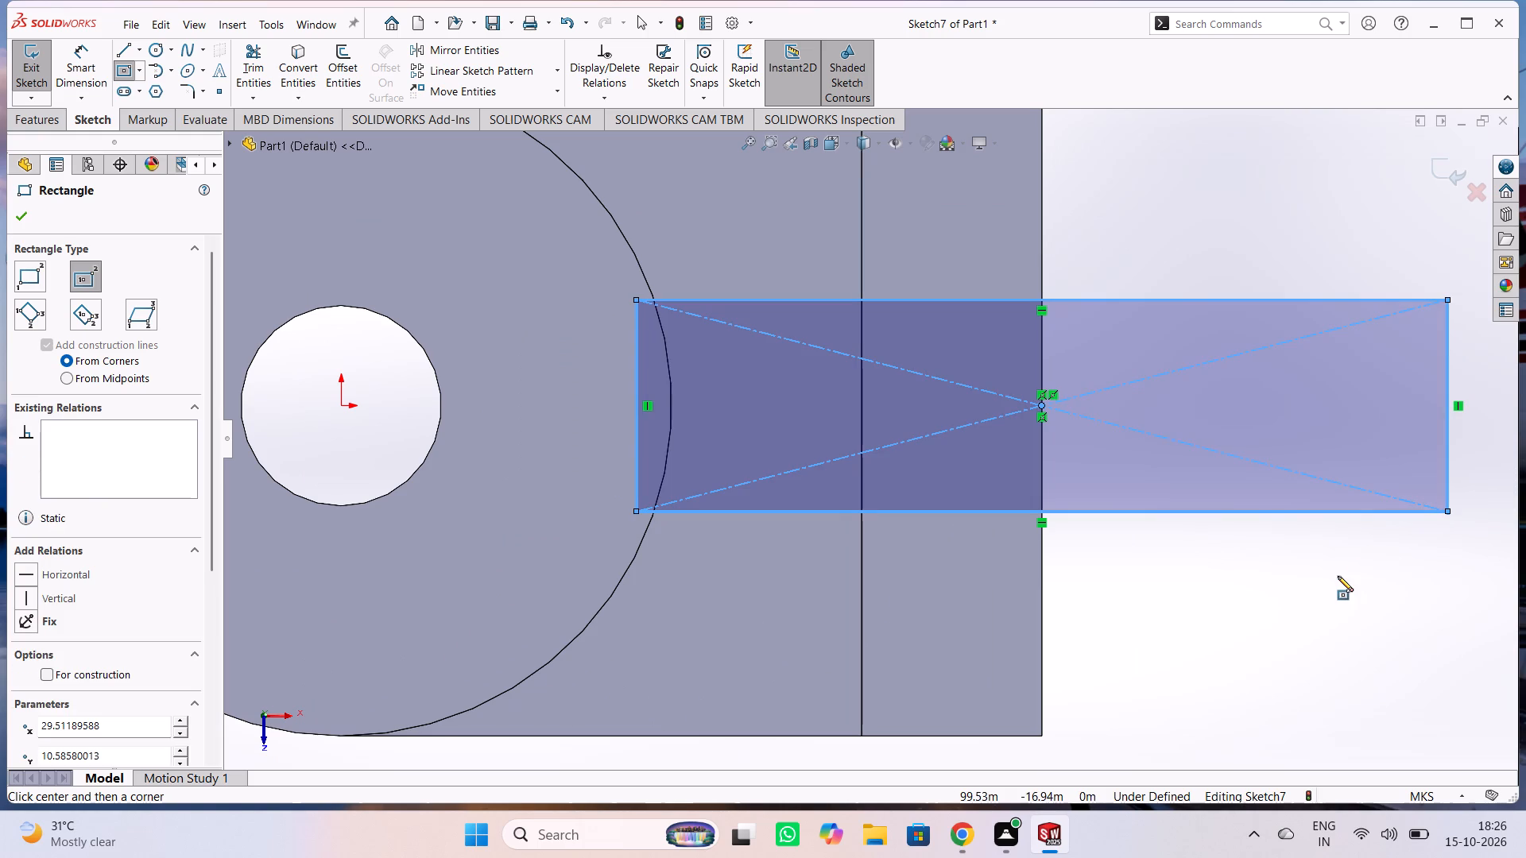
key(Escape)
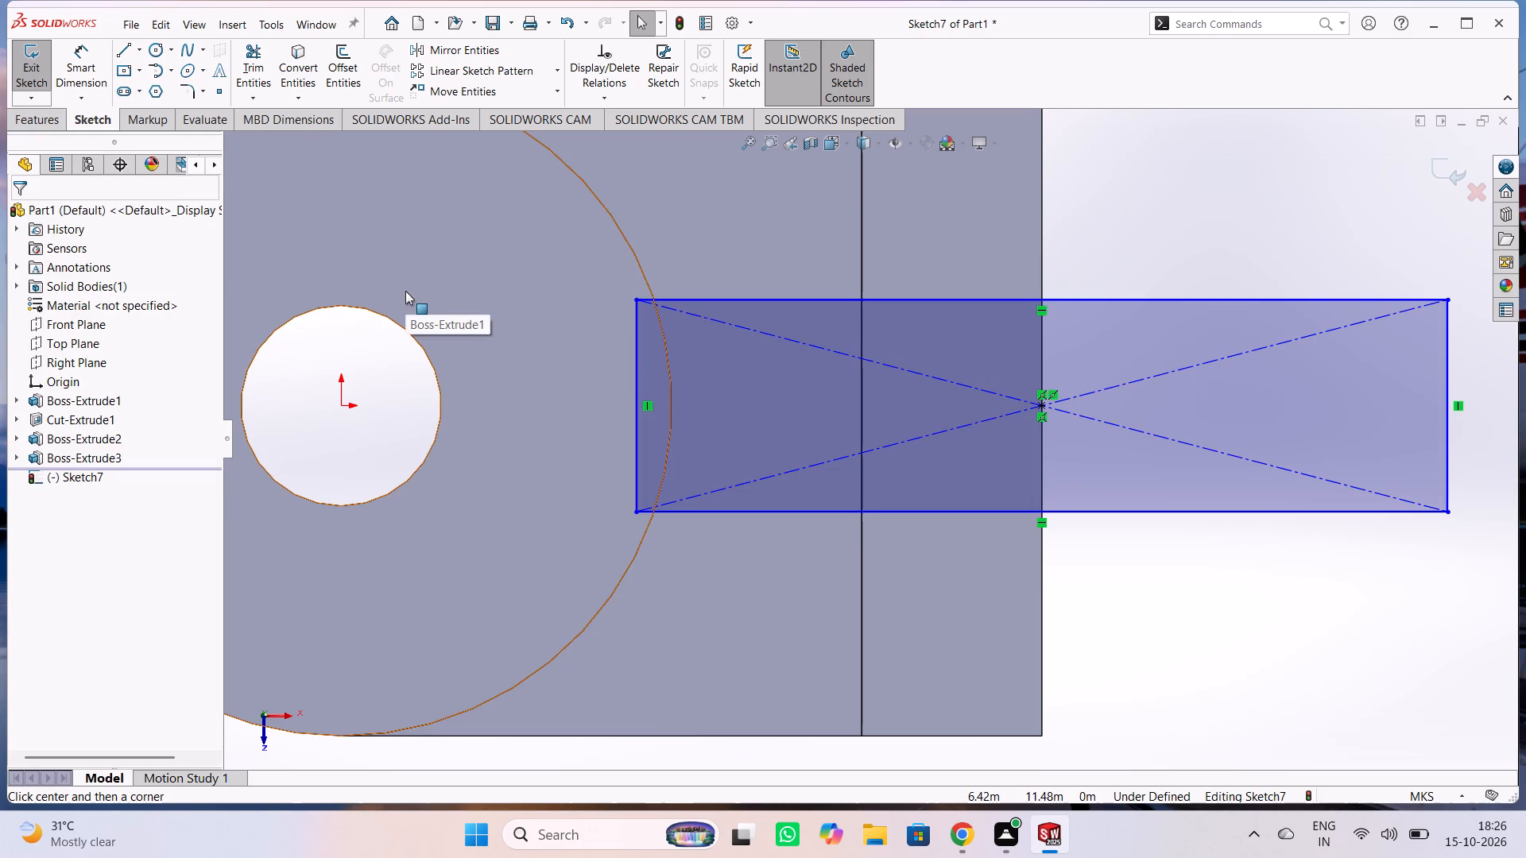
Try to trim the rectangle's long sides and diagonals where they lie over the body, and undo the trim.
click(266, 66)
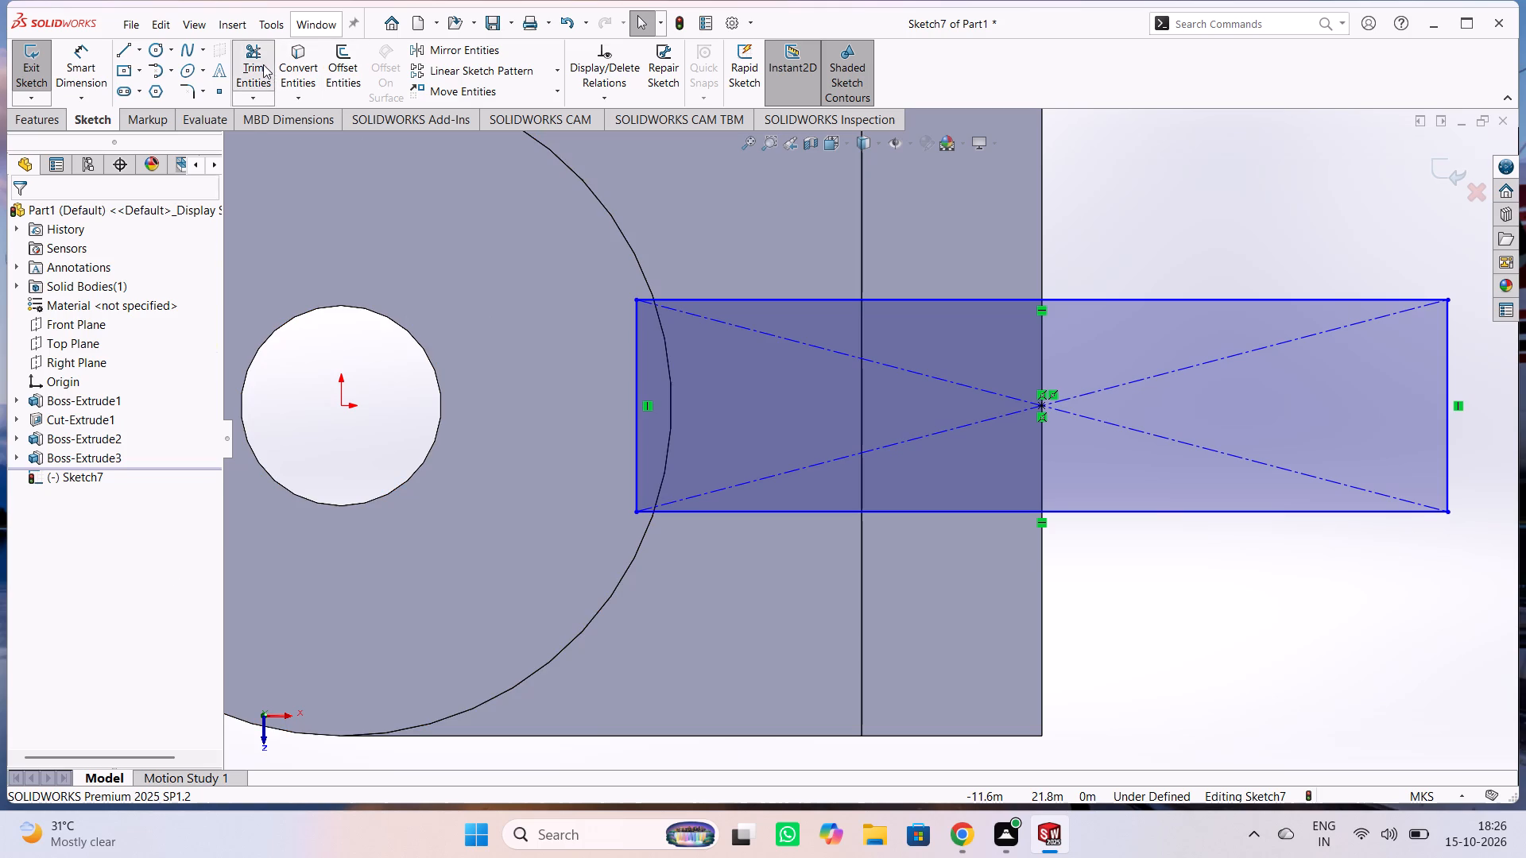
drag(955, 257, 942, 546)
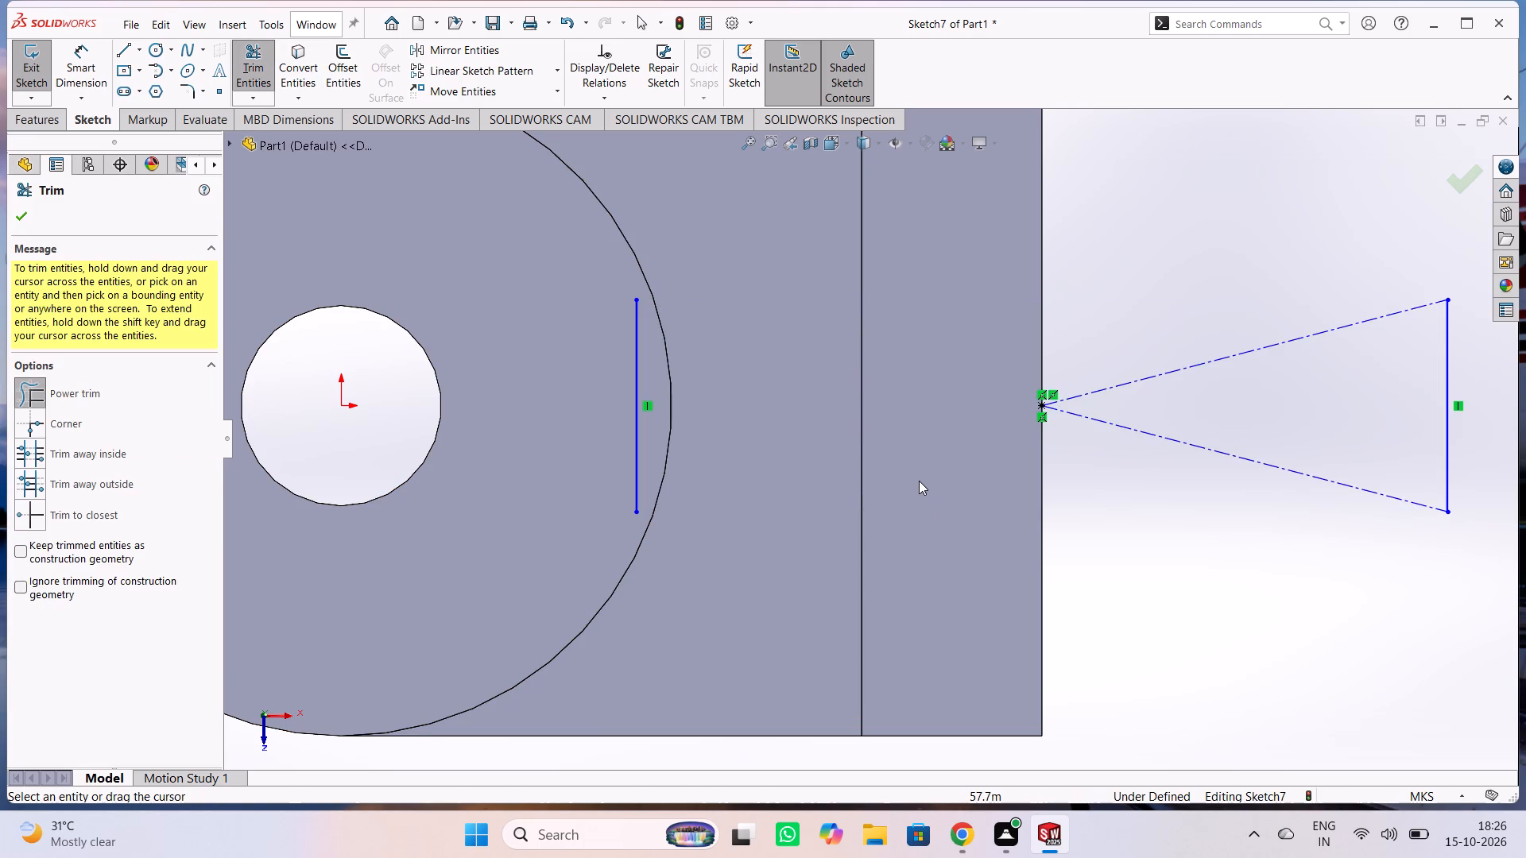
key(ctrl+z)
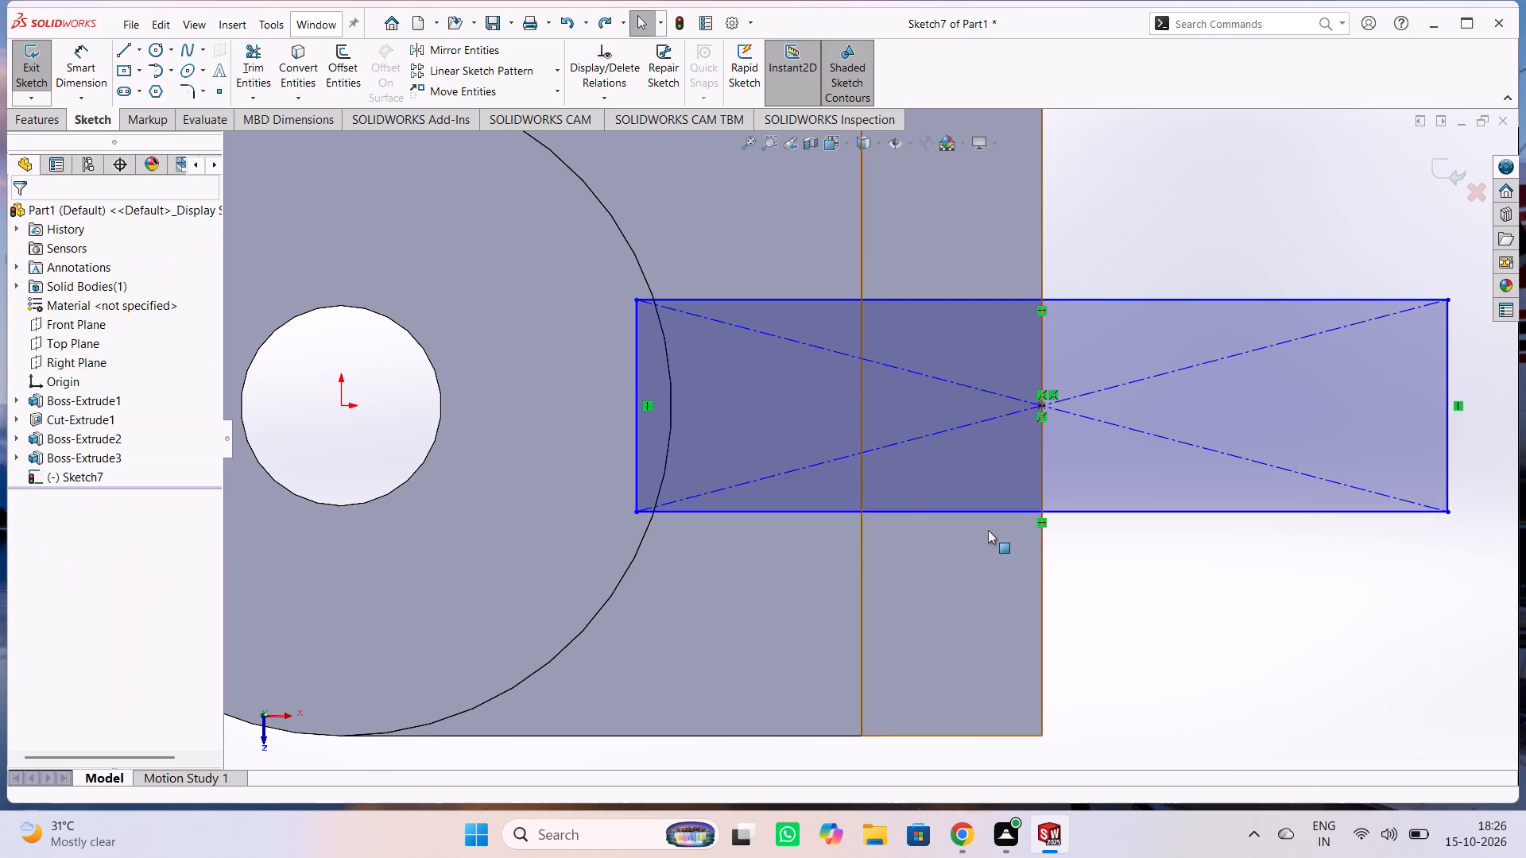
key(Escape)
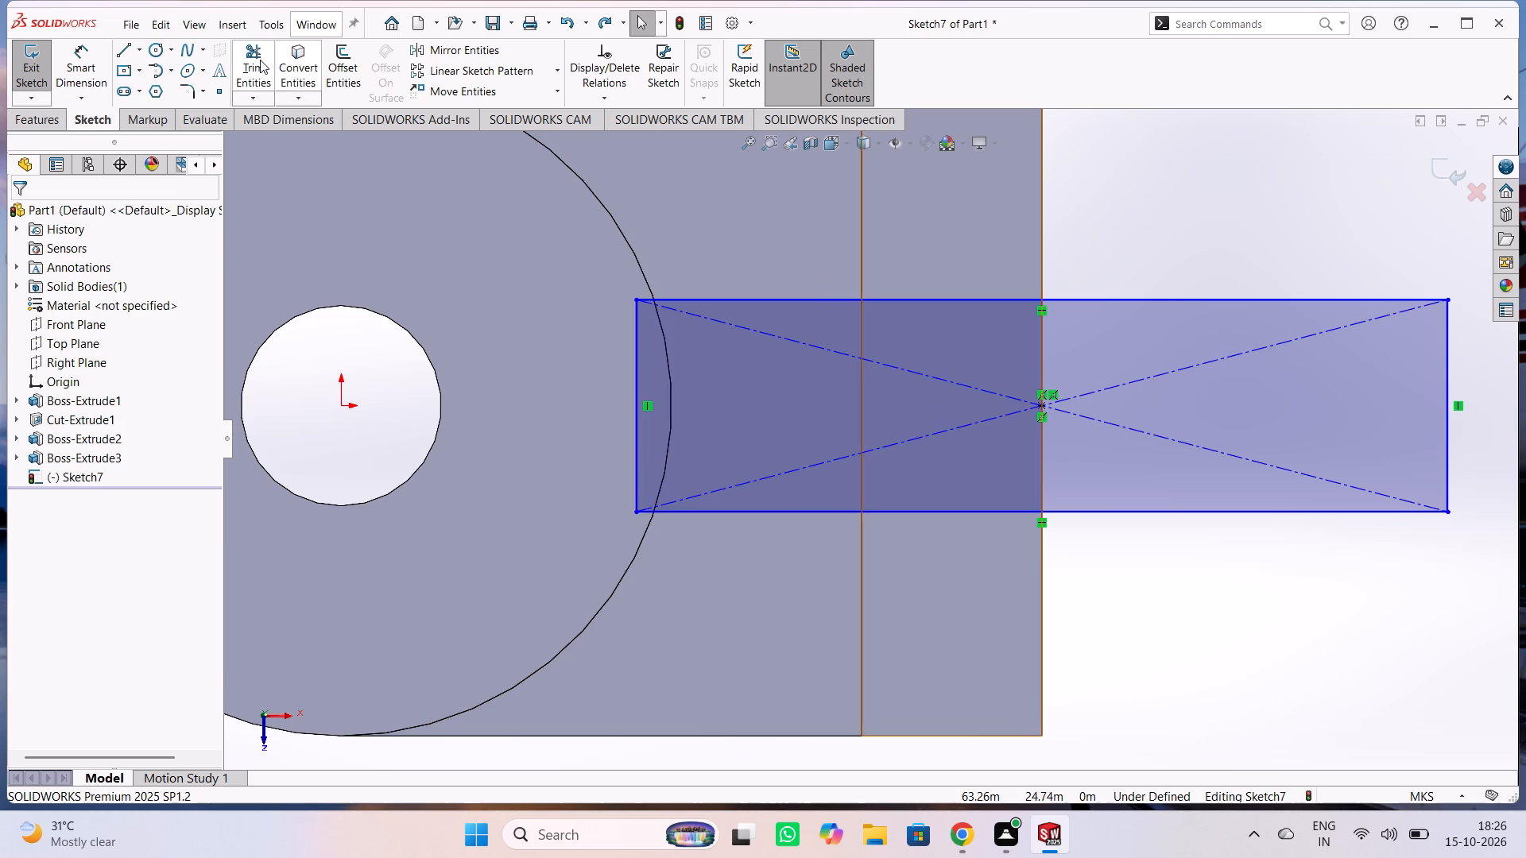
Draw a vertical line about 21 m long across the rectangle along the boss's outer edge, joining its two long sides.
click(121, 54)
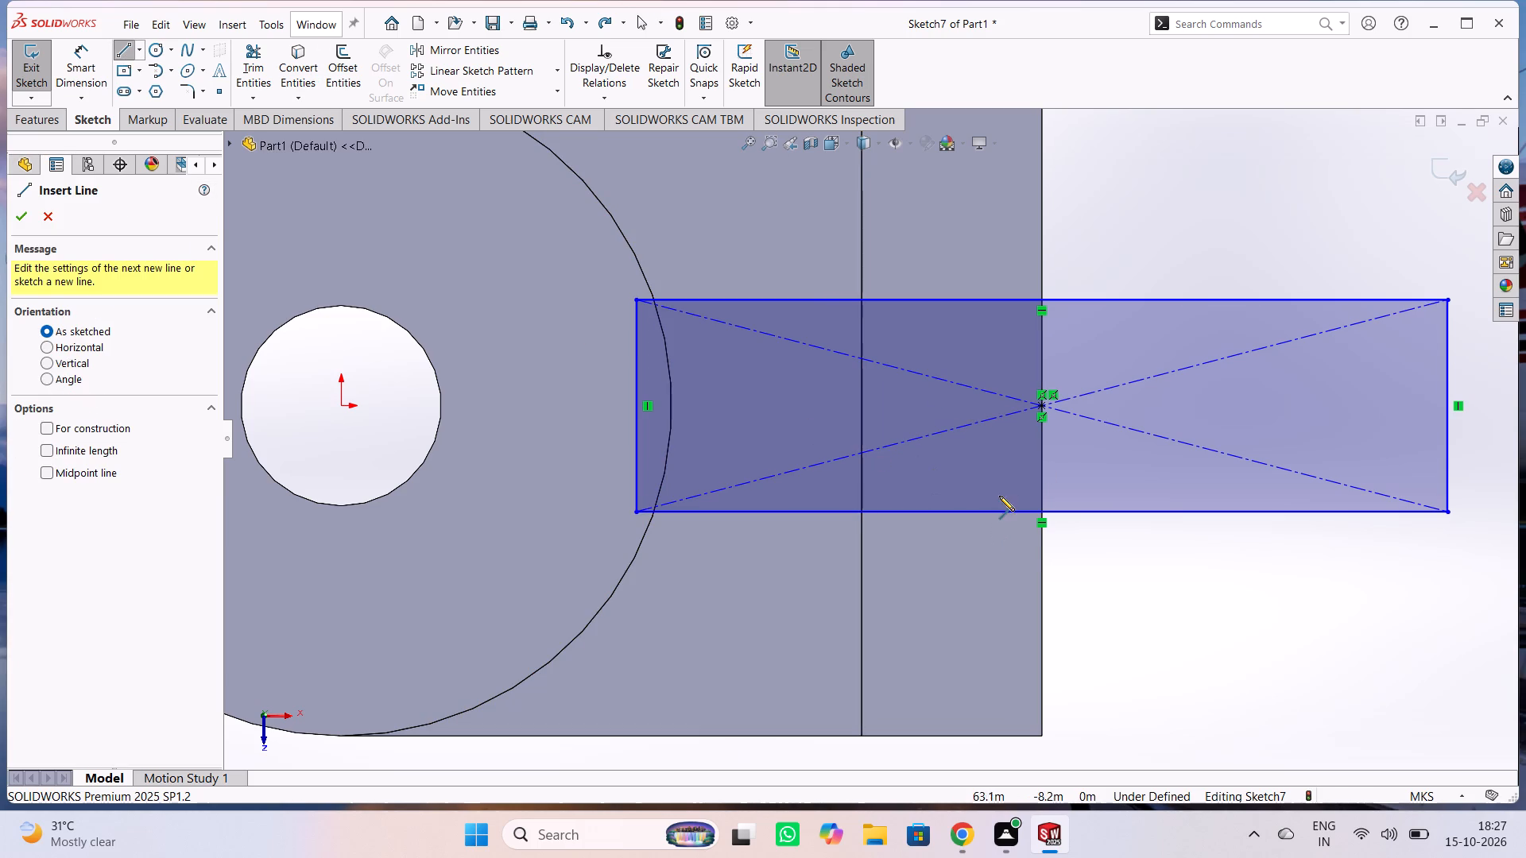
click(1044, 512)
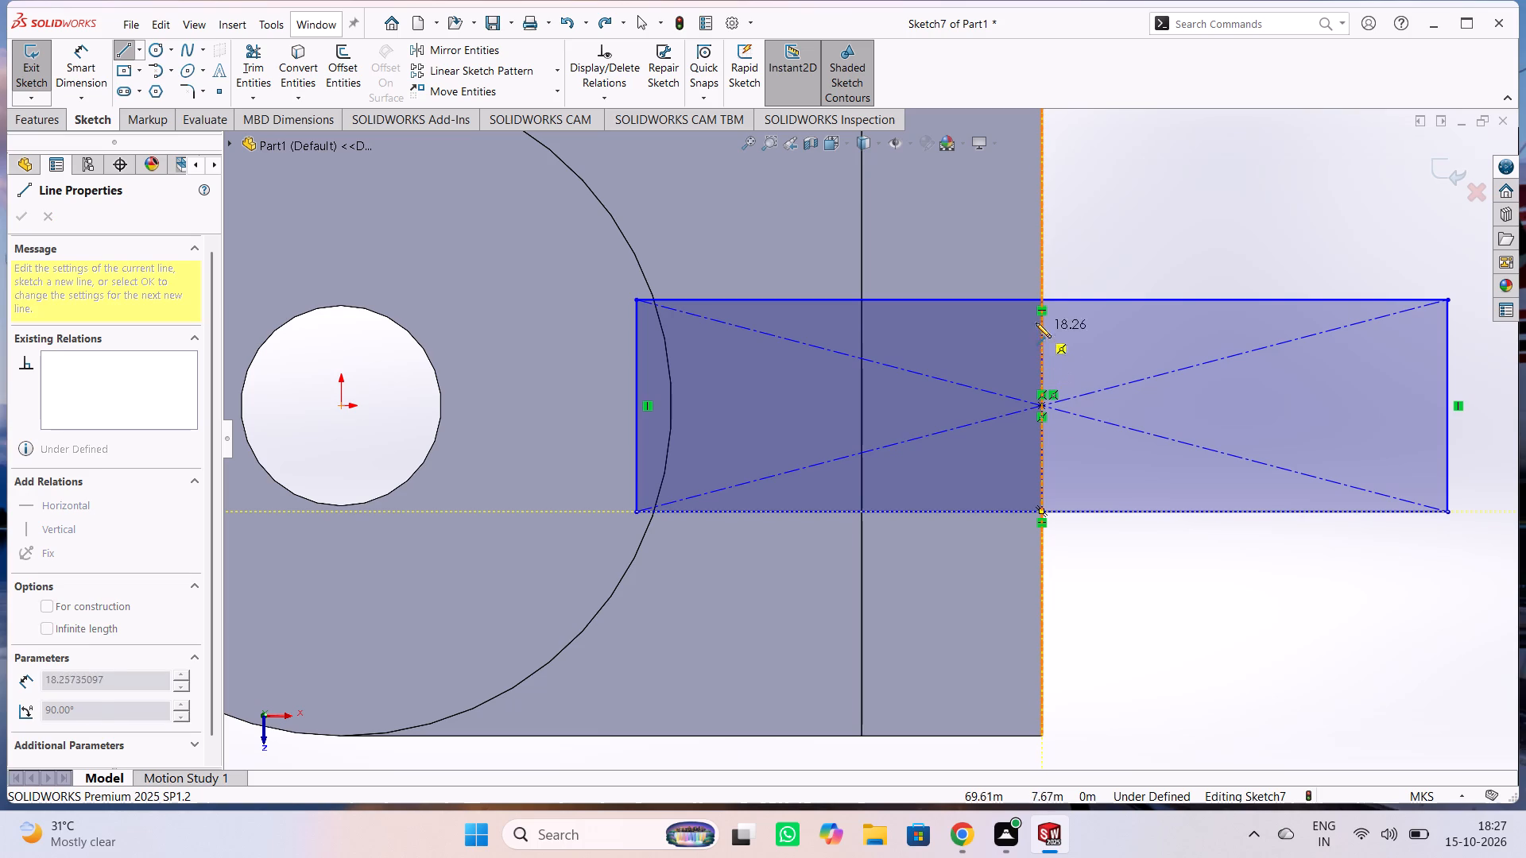
click(1039, 300)
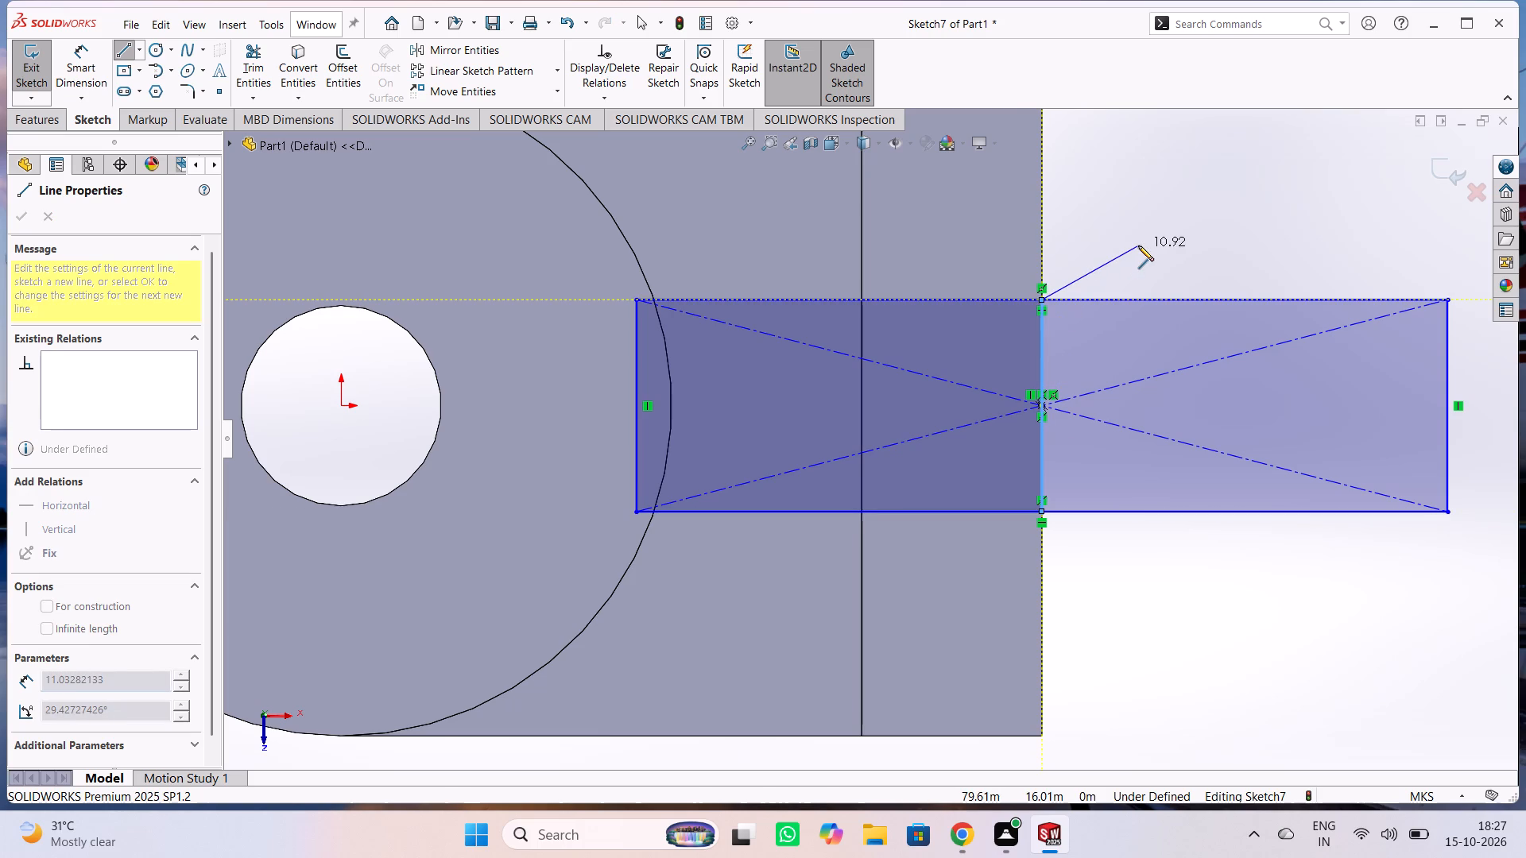
key(Escape)
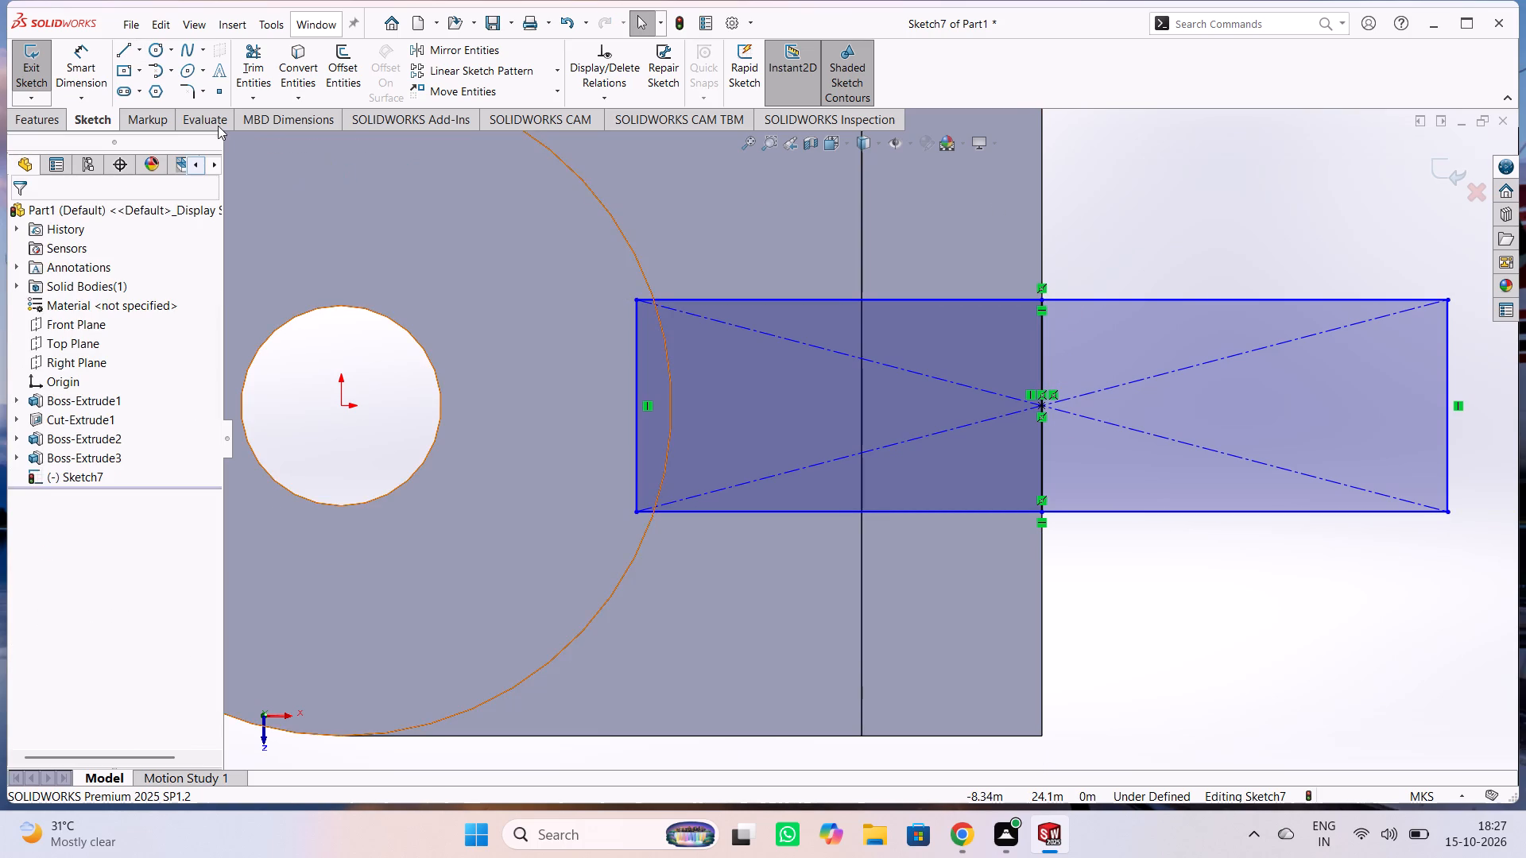
Power-trim the half of the rectangle lying over the body, including its inner short side, keeping only the part outside the boss.
click(246, 76)
drag(775, 221, 755, 636)
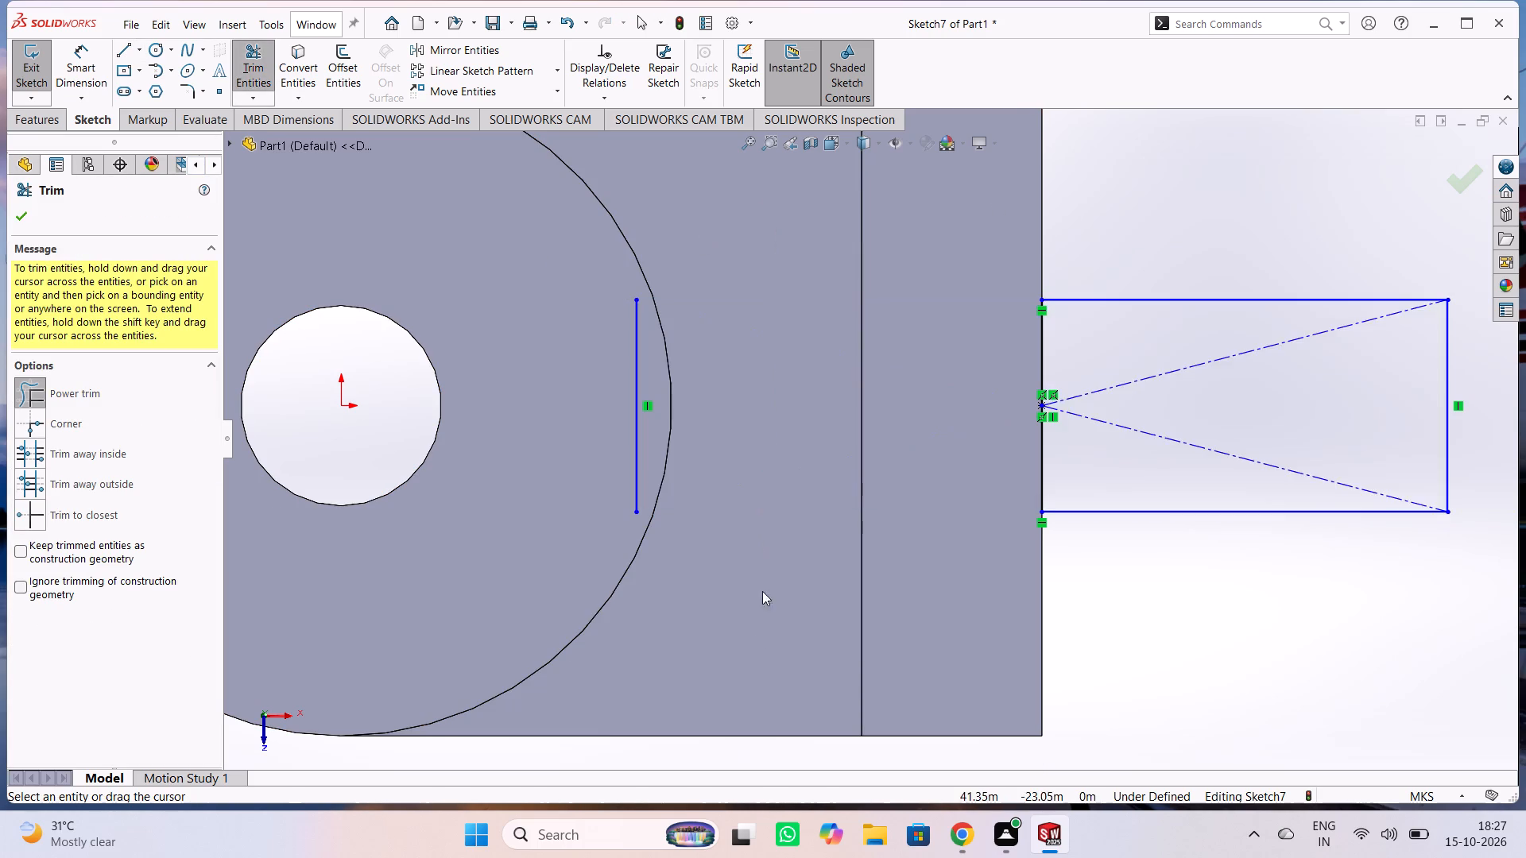
drag(505, 374, 677, 452)
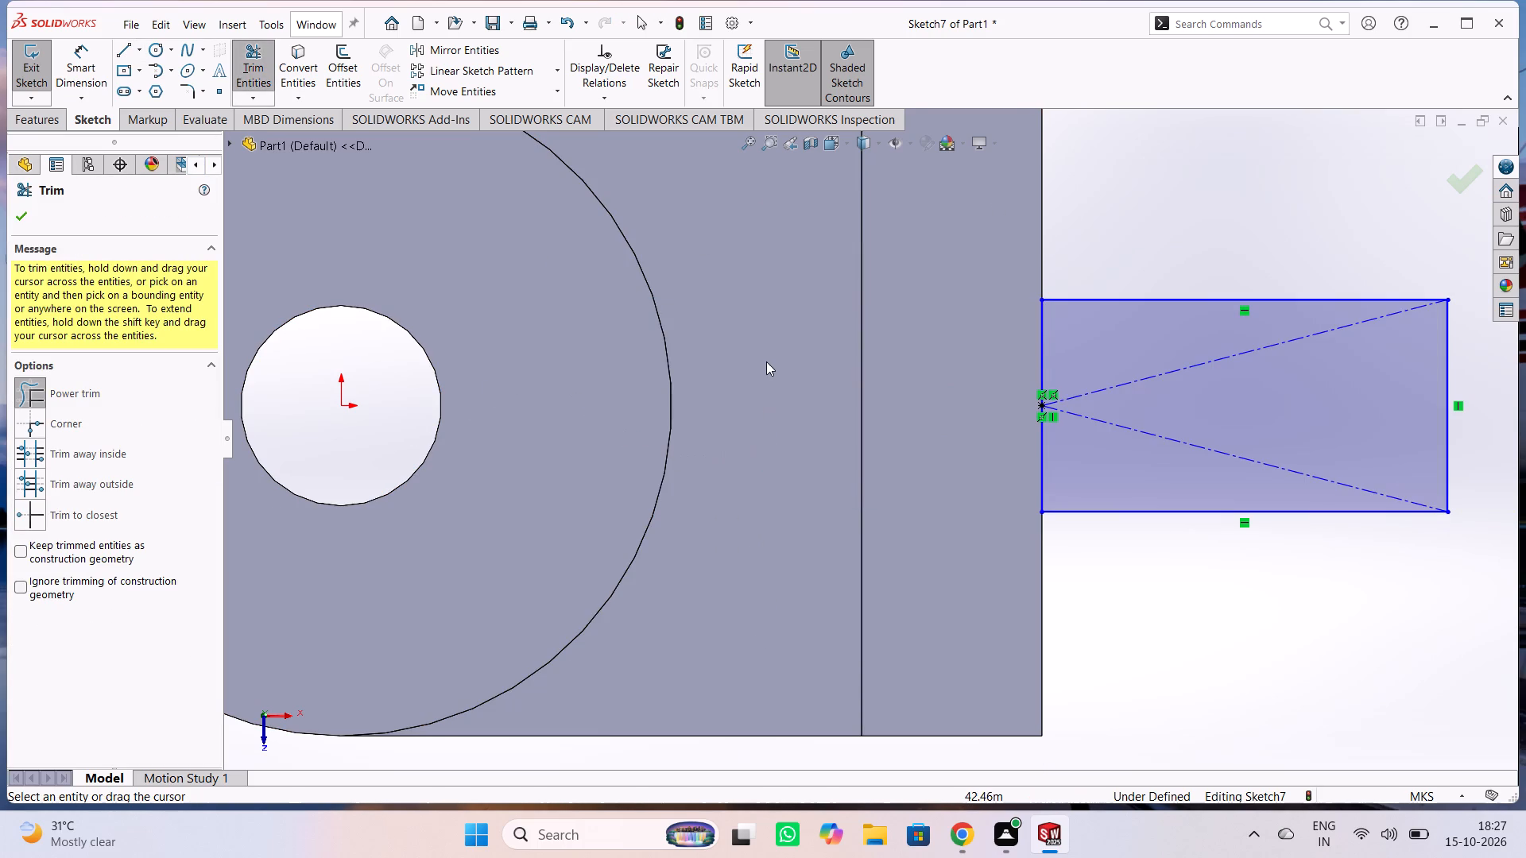
Dimension the outer vertical side of the remaining rectangle and set it to 30 m.
scroll(767, 354, down, 2)
scroll(767, 354, up, 4)
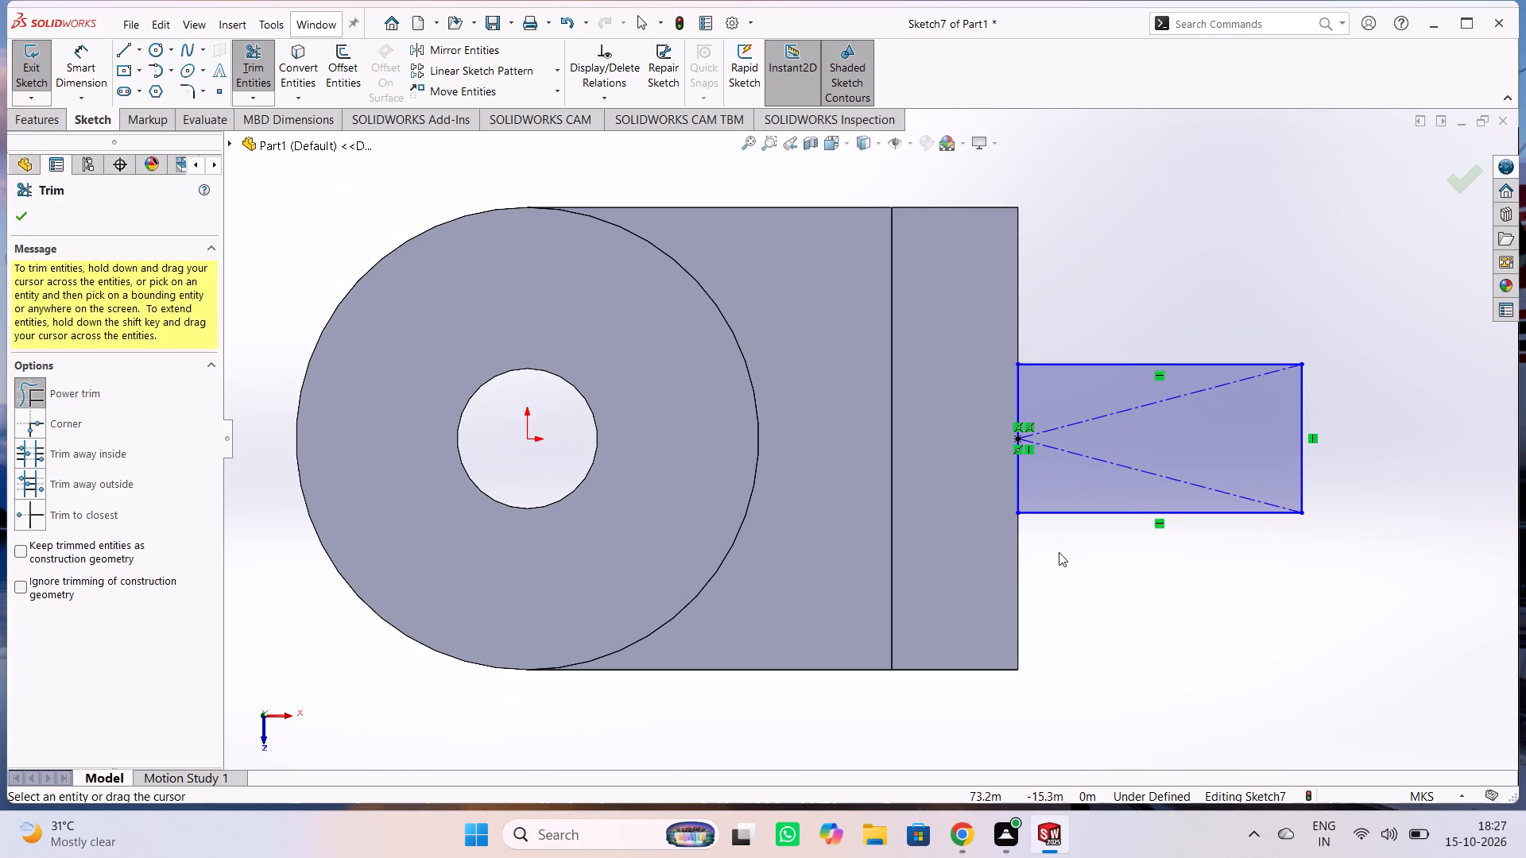
right_click(1246, 602)
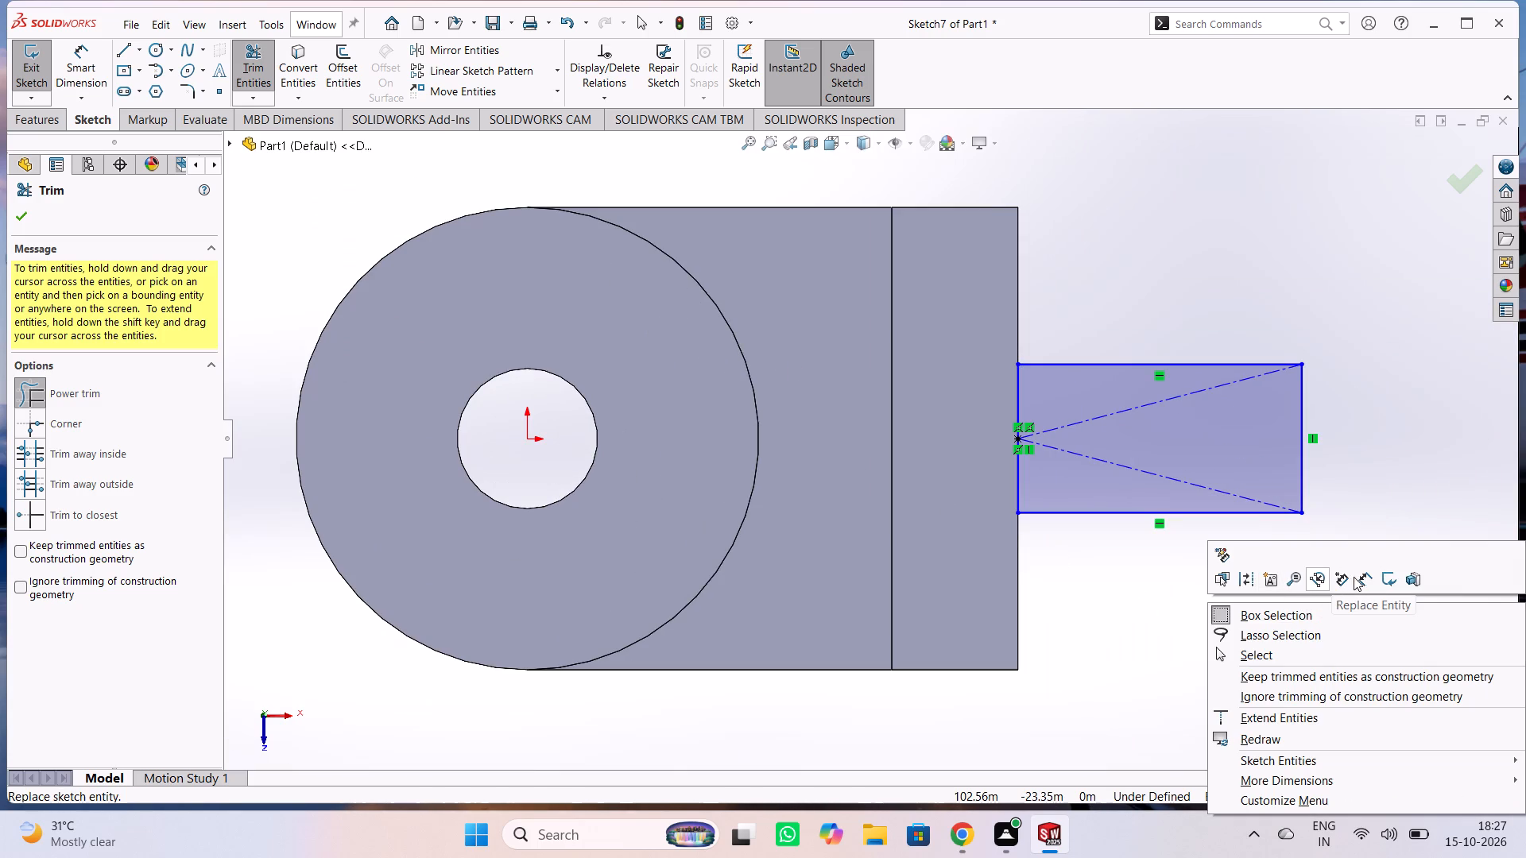
click(1360, 578)
click(1302, 479)
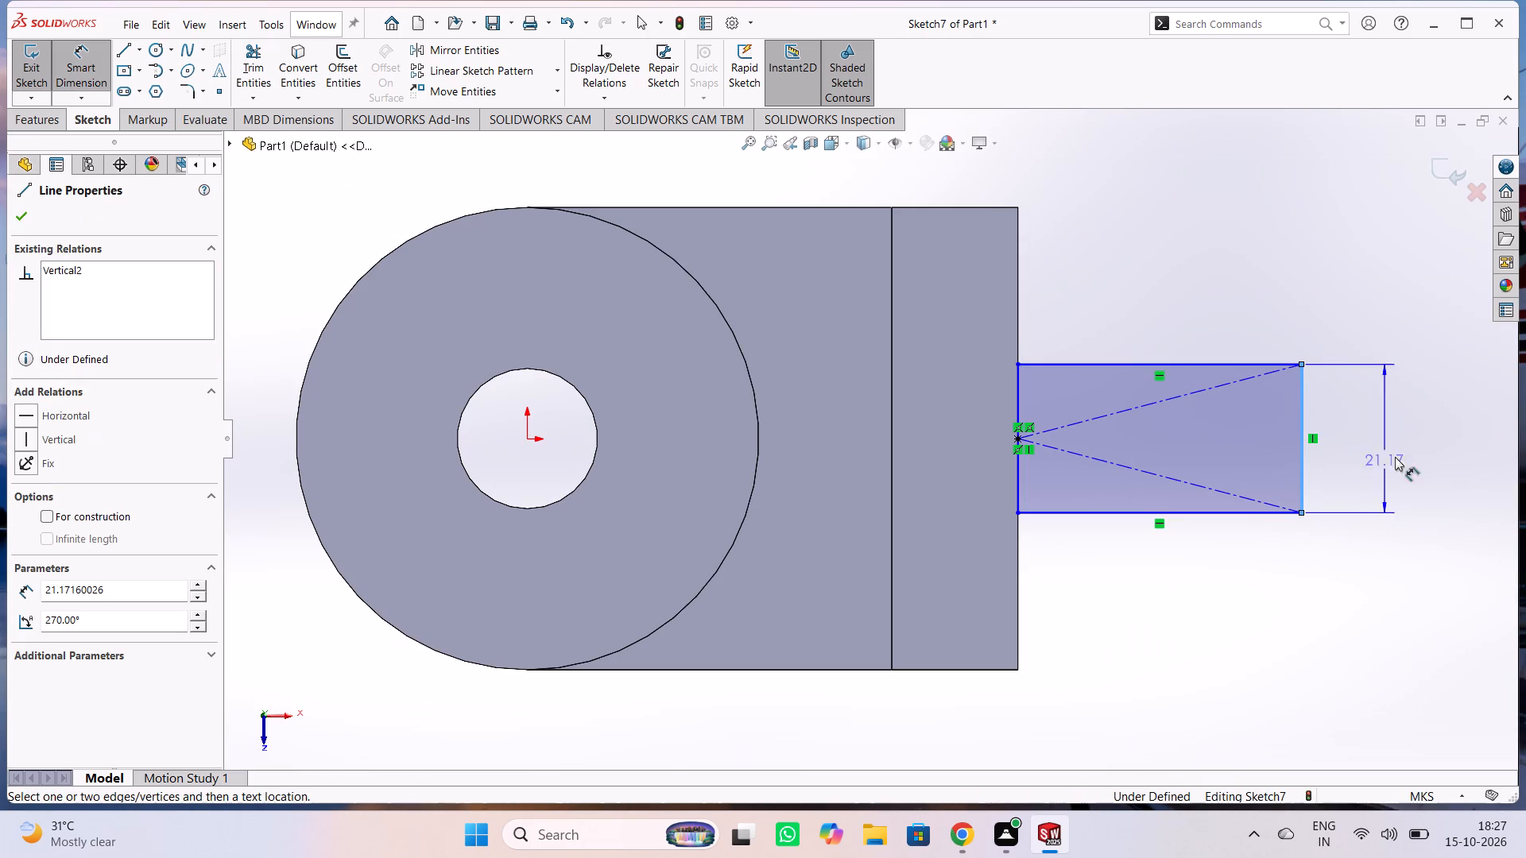
click(1430, 443)
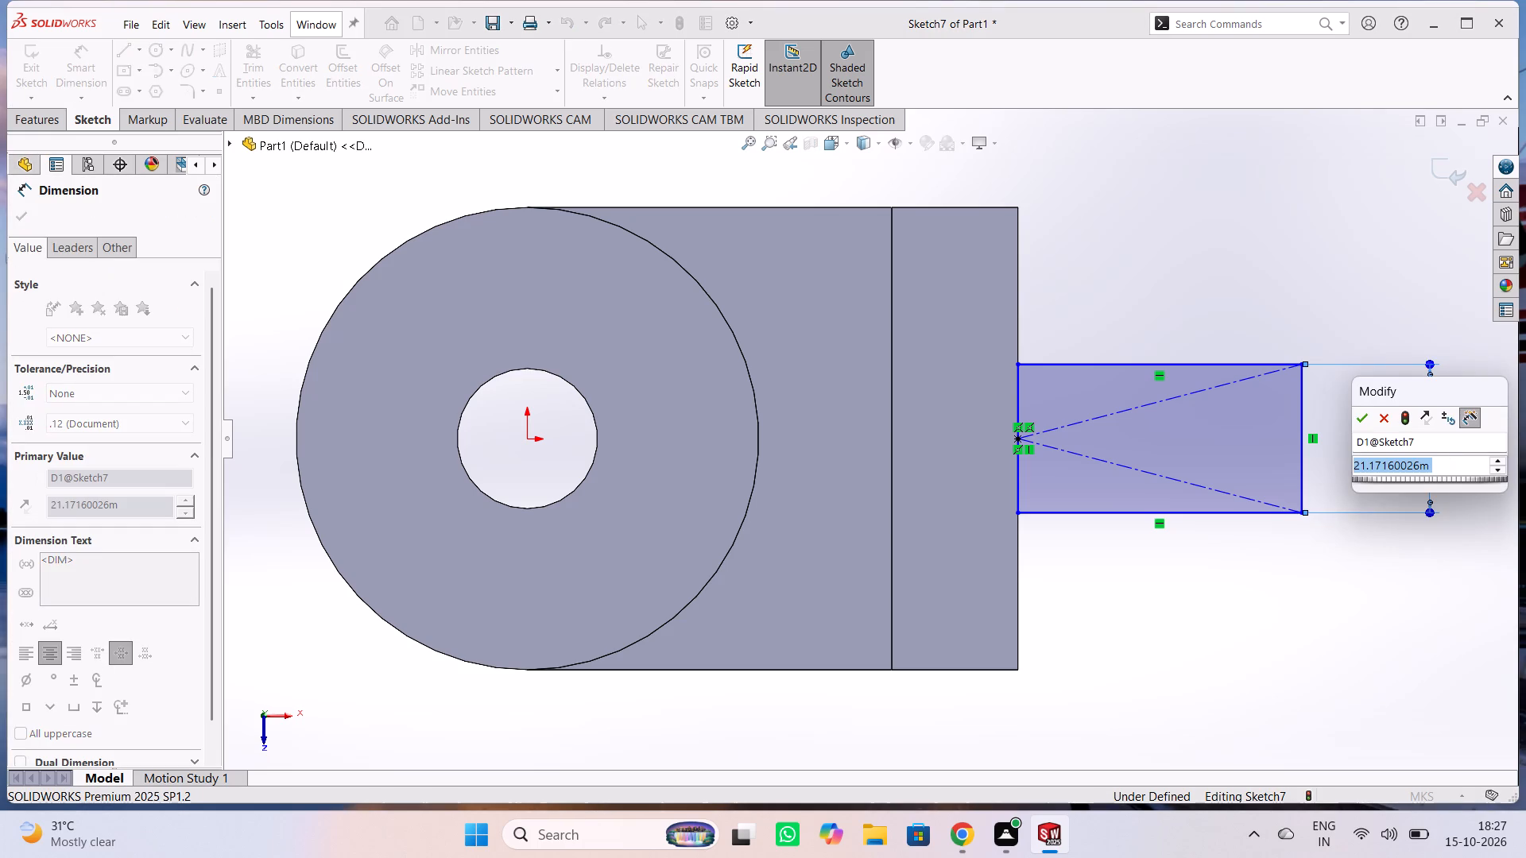
text(30)
key(Return)
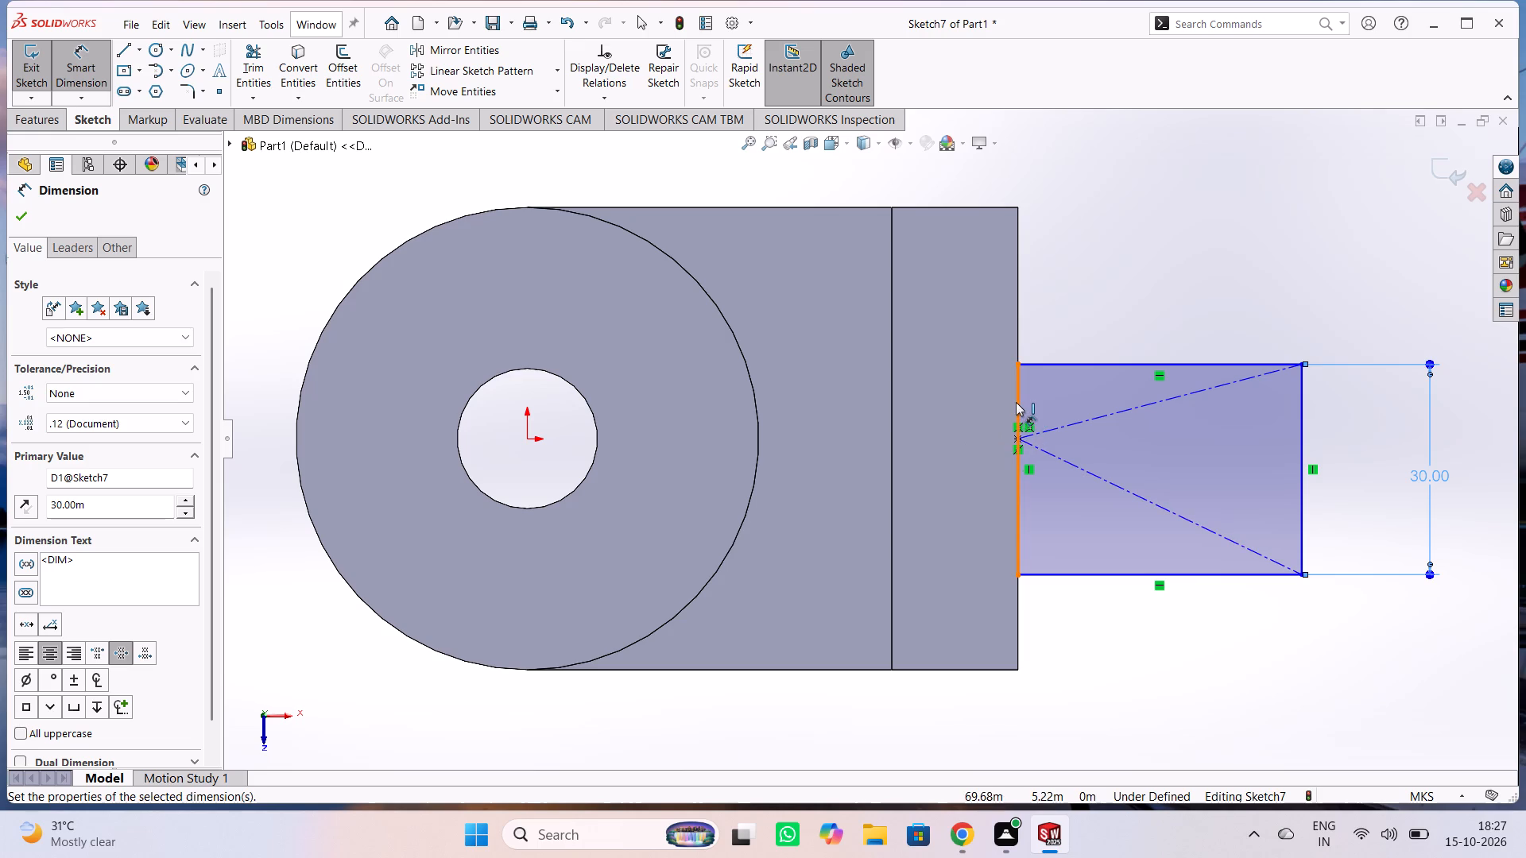
Dimension the distance from the boss edge's midpoint to the rectangle's upper horizontal side and set it to 15 m.
click(1018, 438)
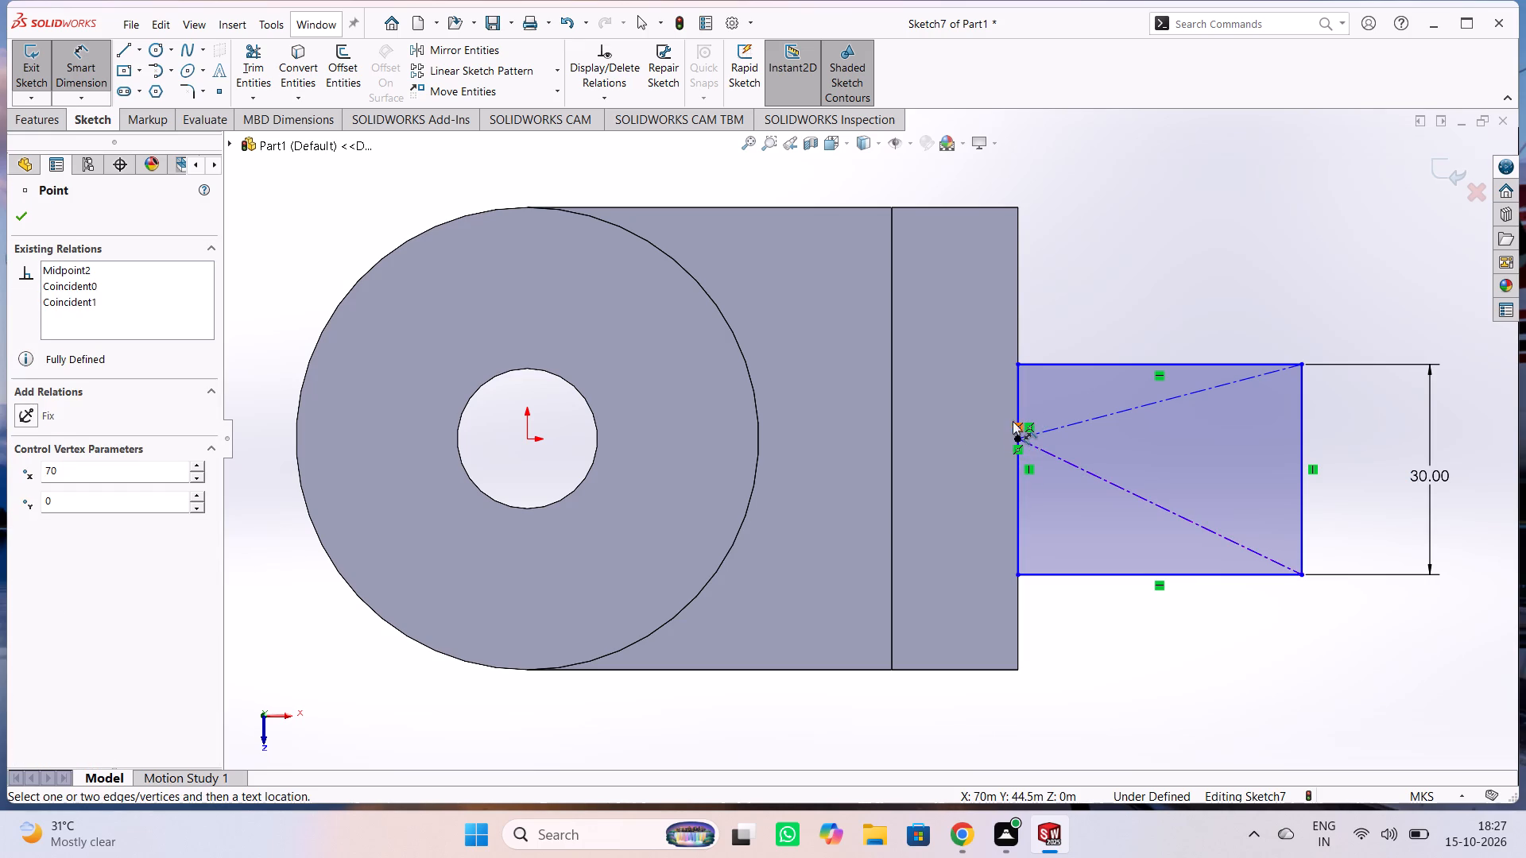
click(1059, 366)
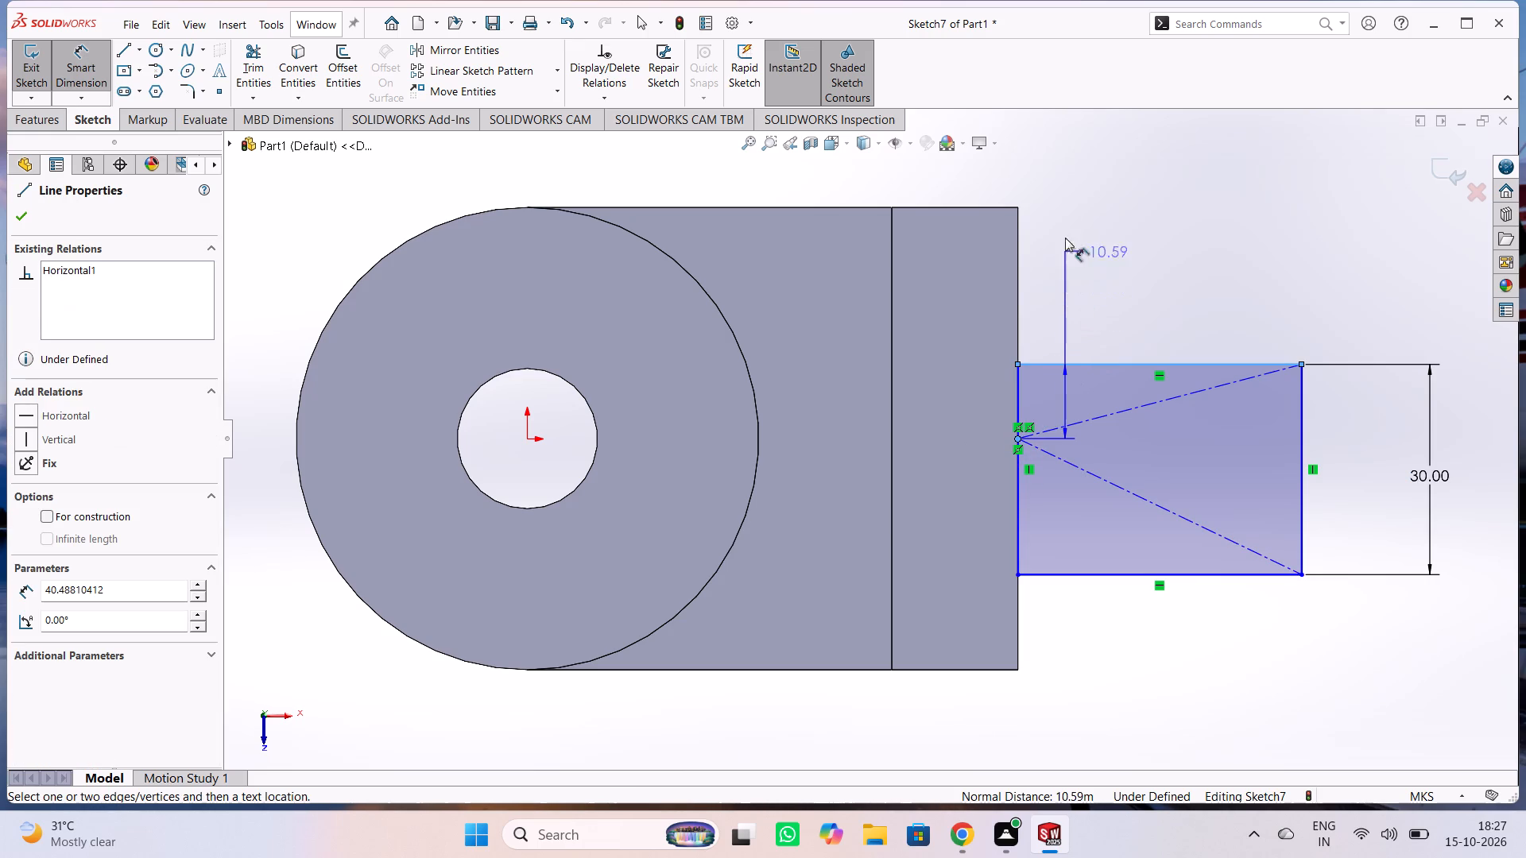
click(1067, 219)
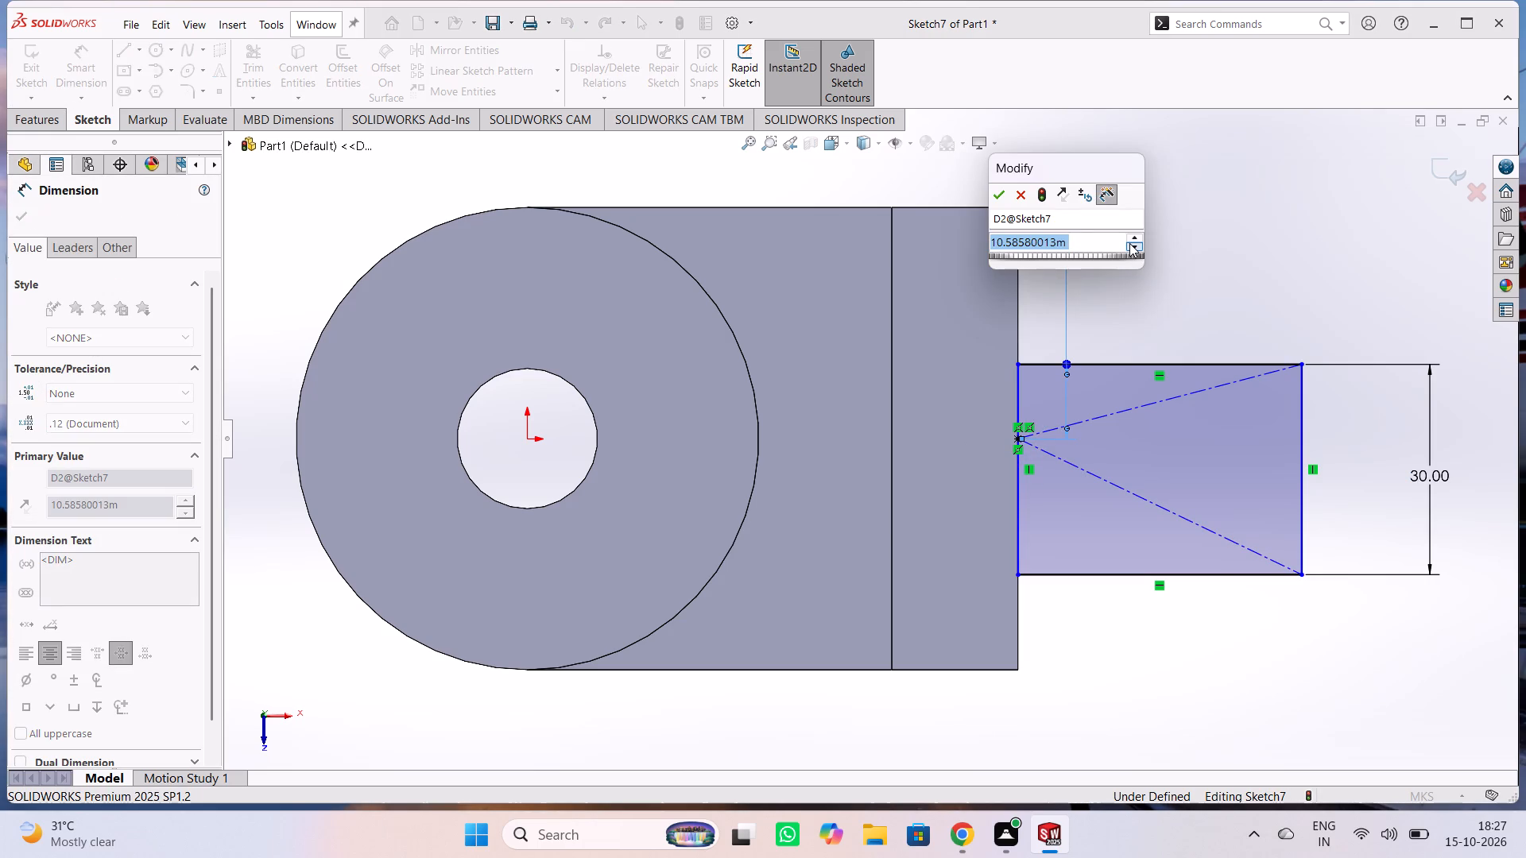
text(15)
key(Return)
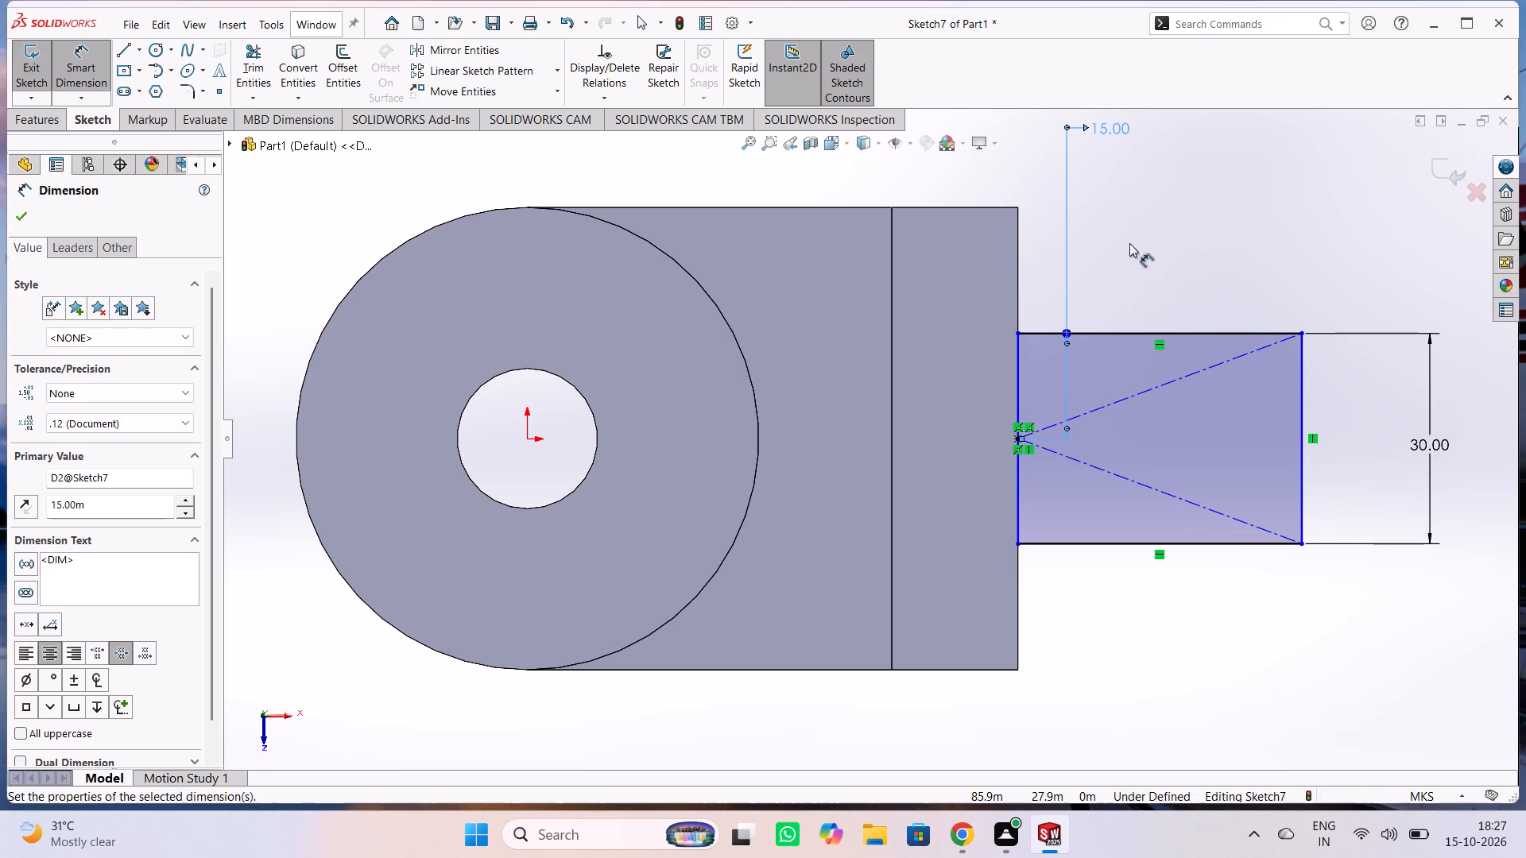
click(1183, 280)
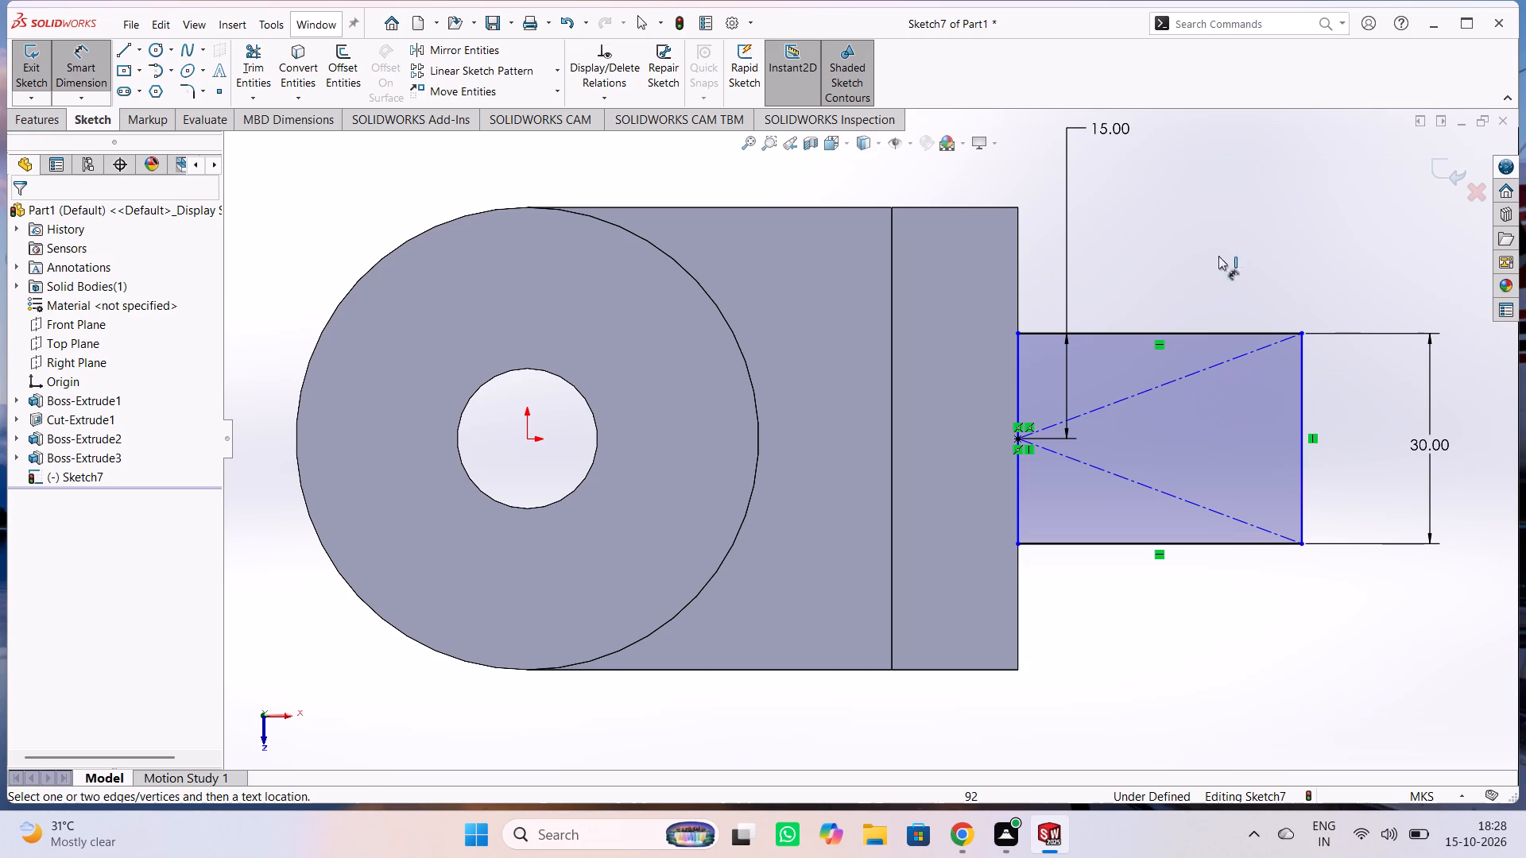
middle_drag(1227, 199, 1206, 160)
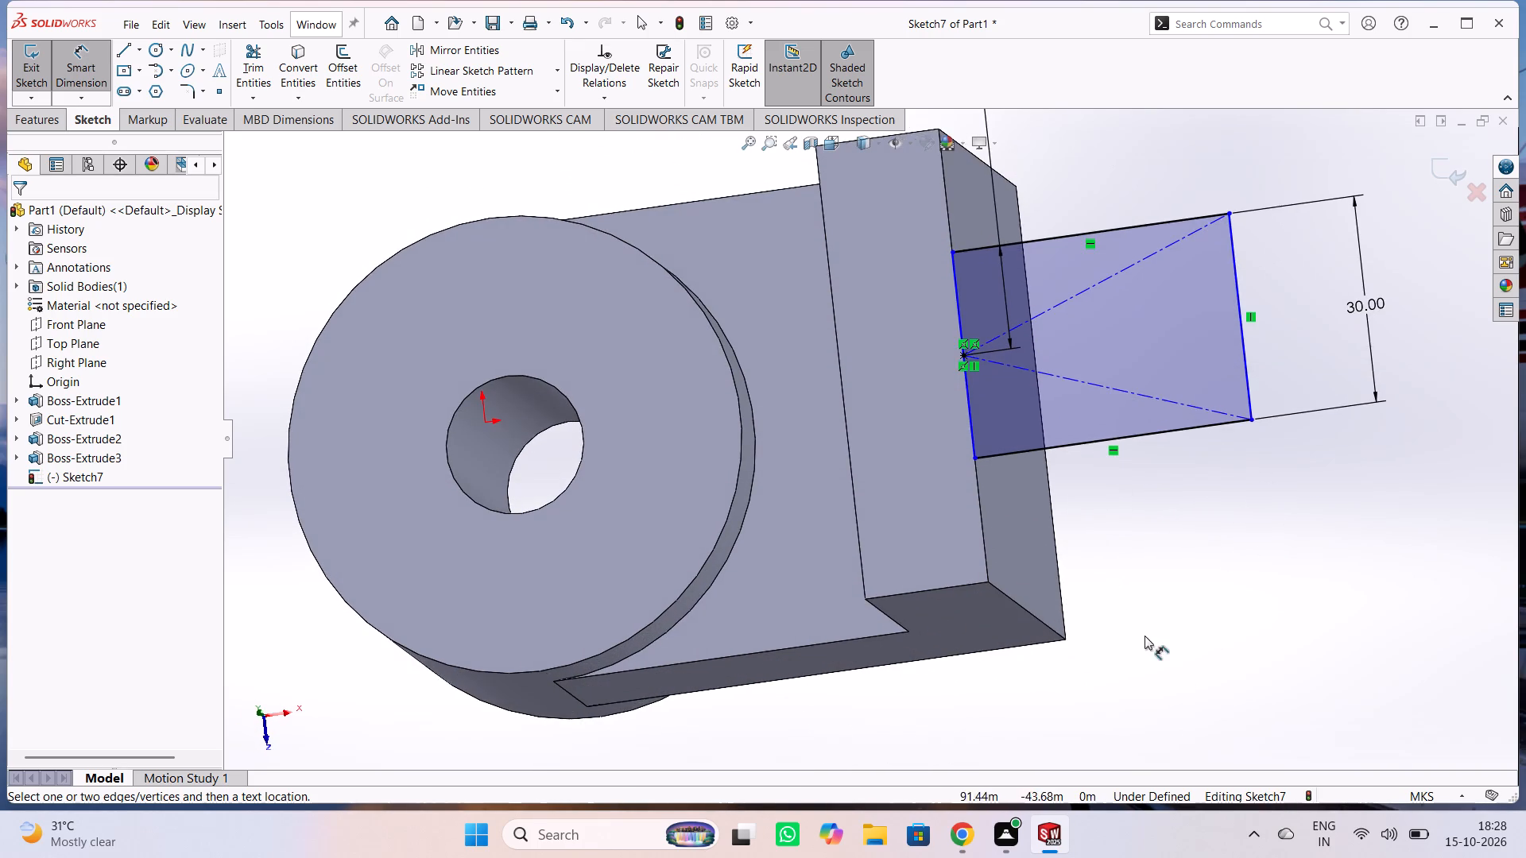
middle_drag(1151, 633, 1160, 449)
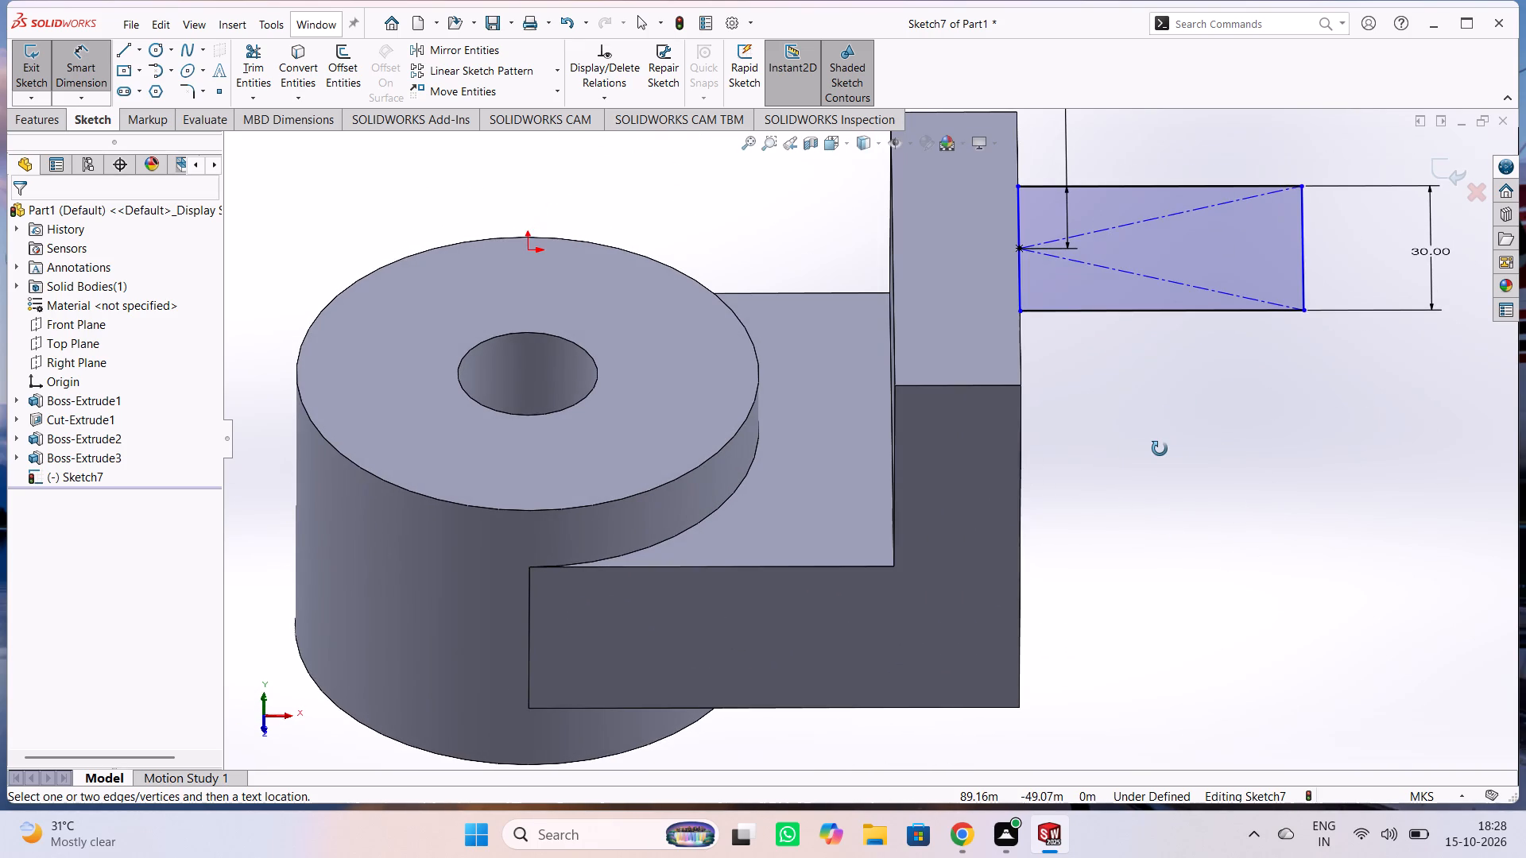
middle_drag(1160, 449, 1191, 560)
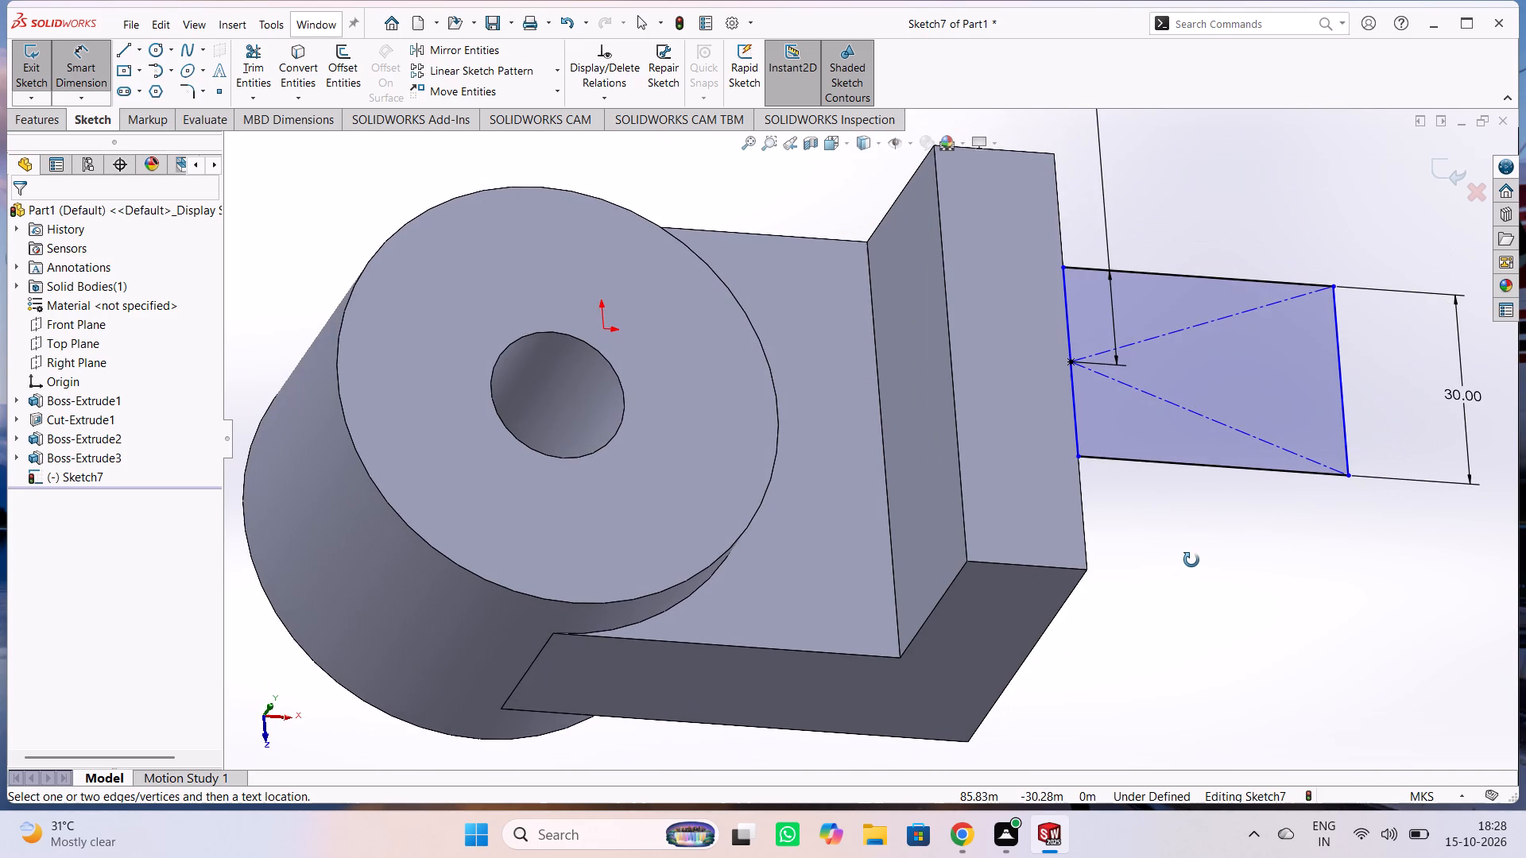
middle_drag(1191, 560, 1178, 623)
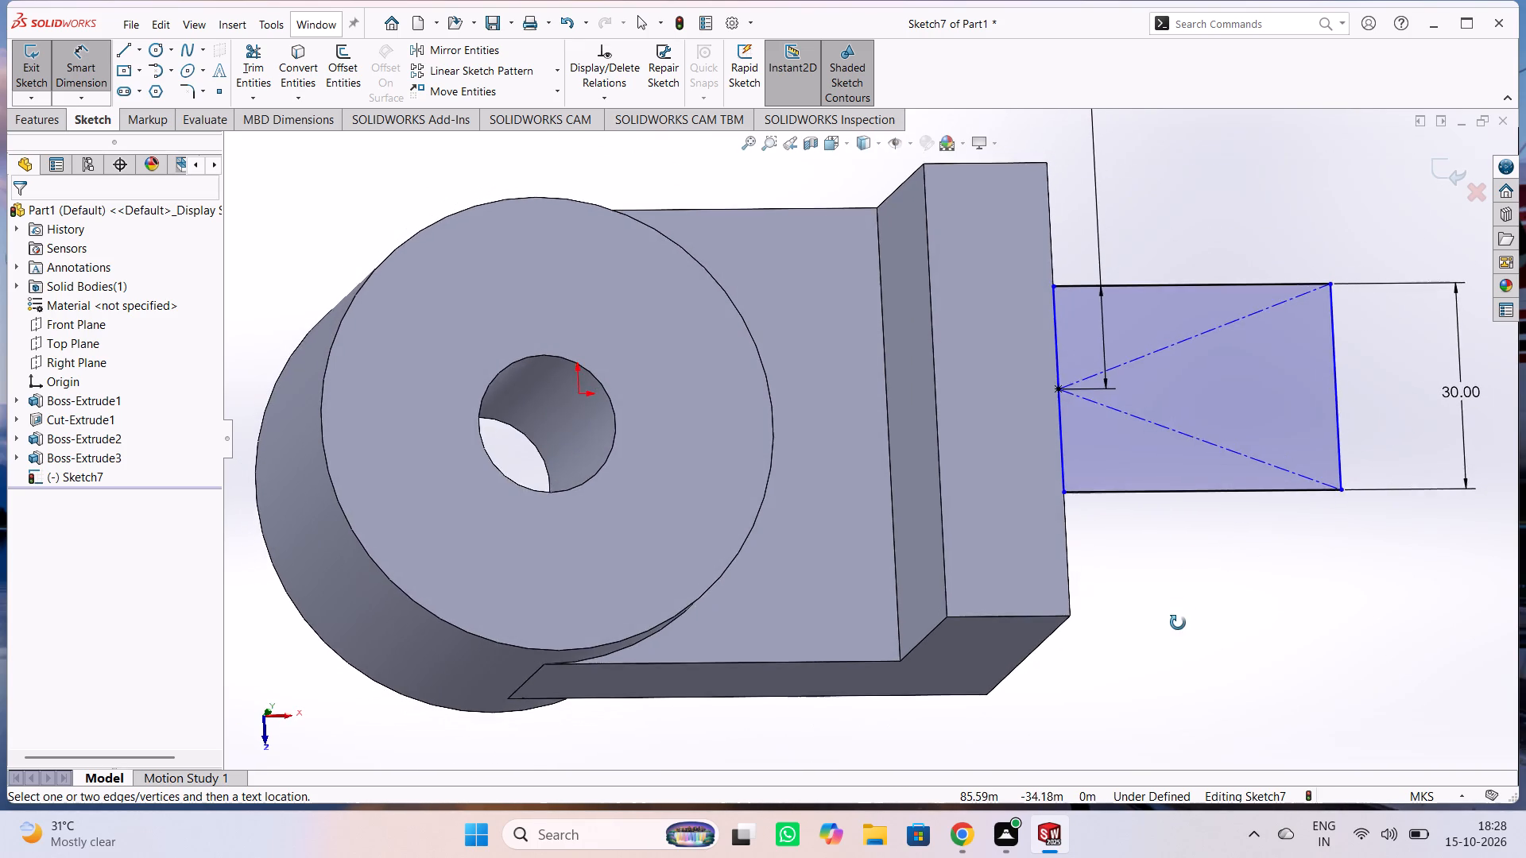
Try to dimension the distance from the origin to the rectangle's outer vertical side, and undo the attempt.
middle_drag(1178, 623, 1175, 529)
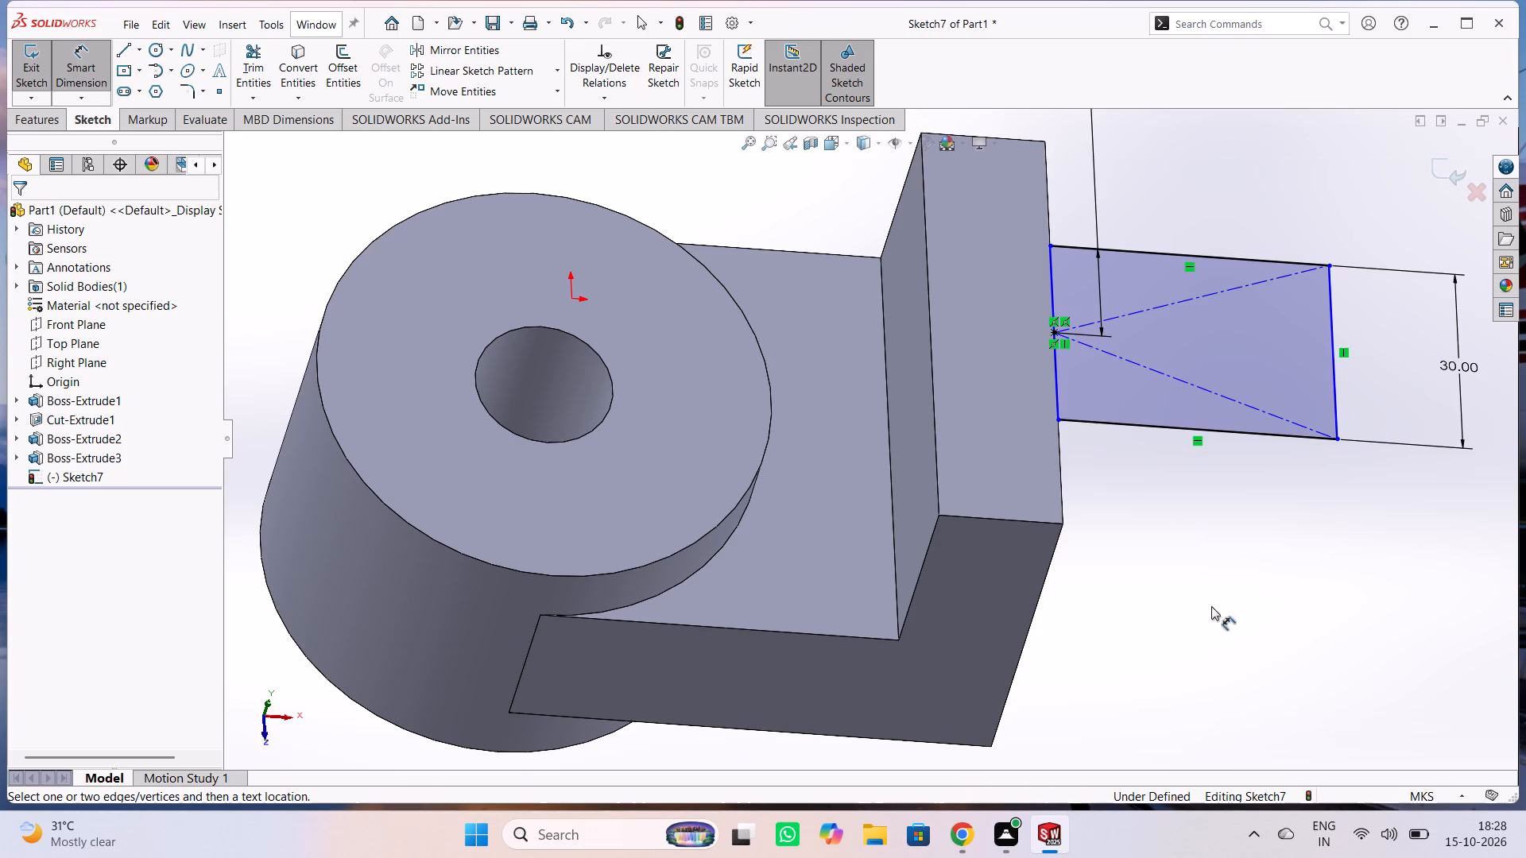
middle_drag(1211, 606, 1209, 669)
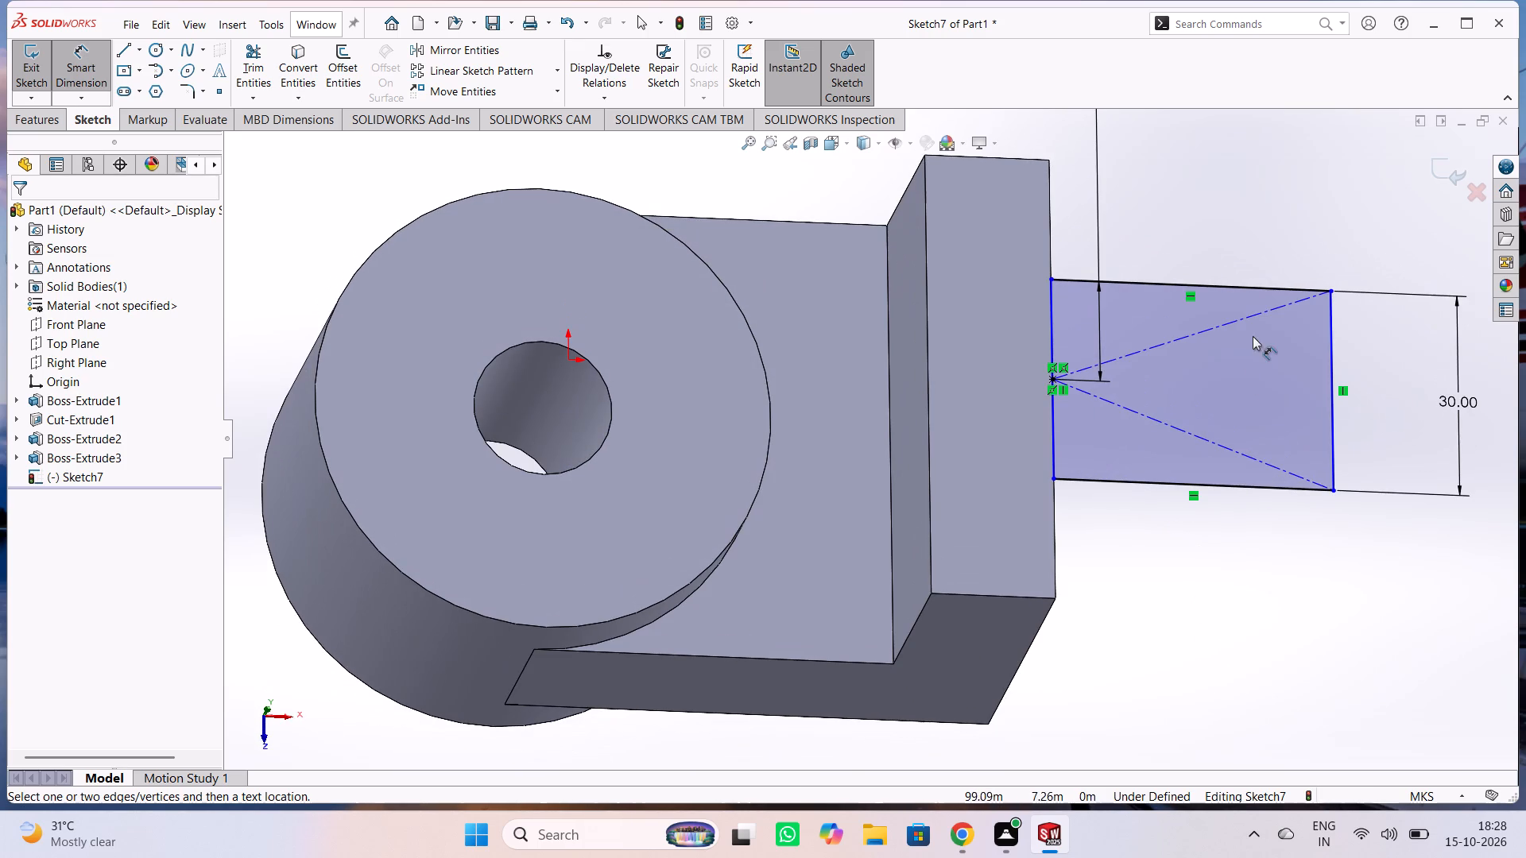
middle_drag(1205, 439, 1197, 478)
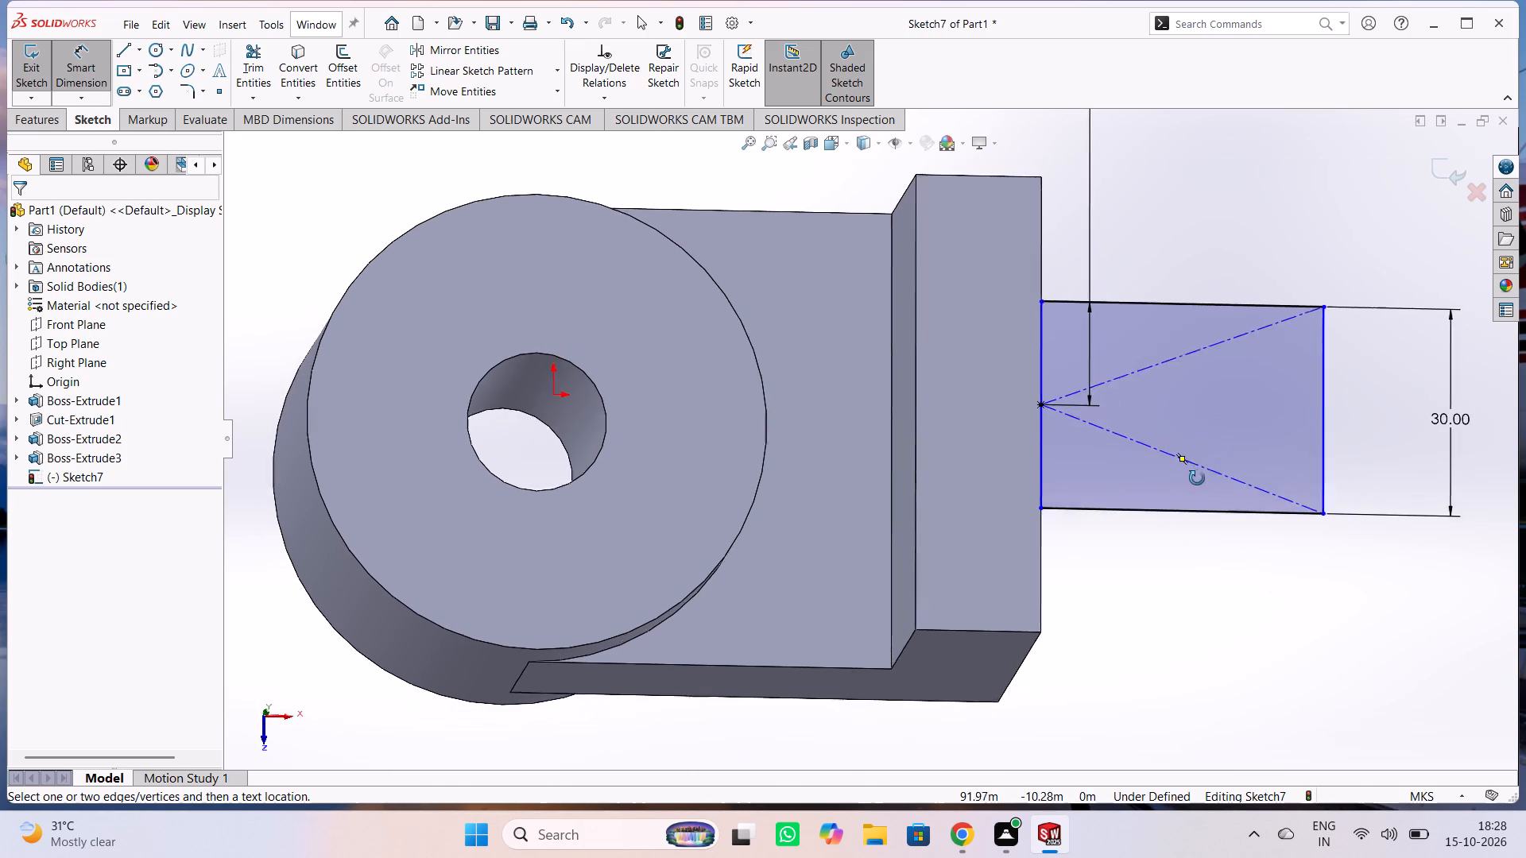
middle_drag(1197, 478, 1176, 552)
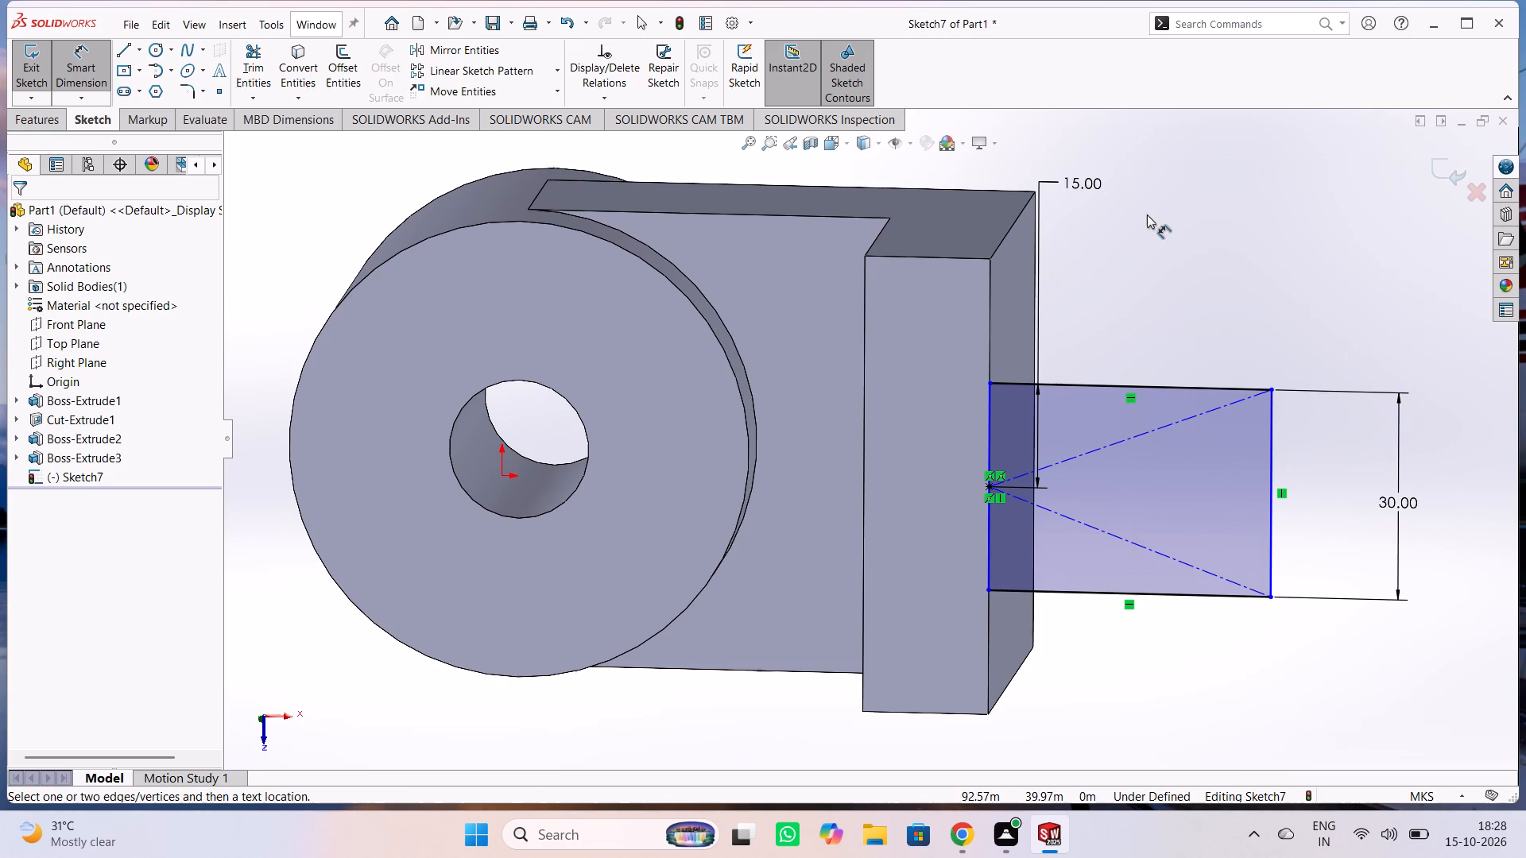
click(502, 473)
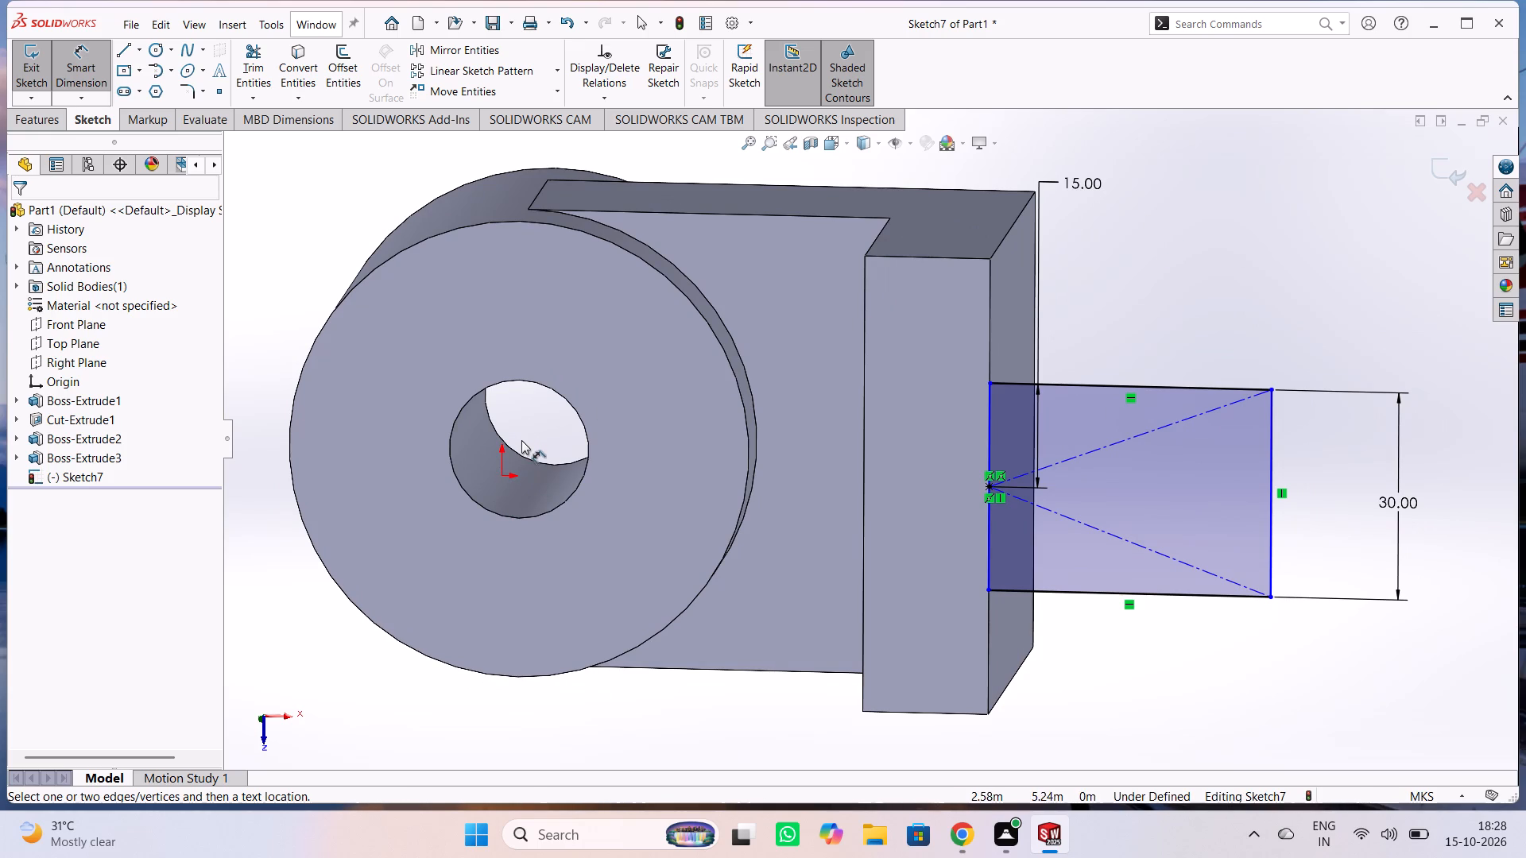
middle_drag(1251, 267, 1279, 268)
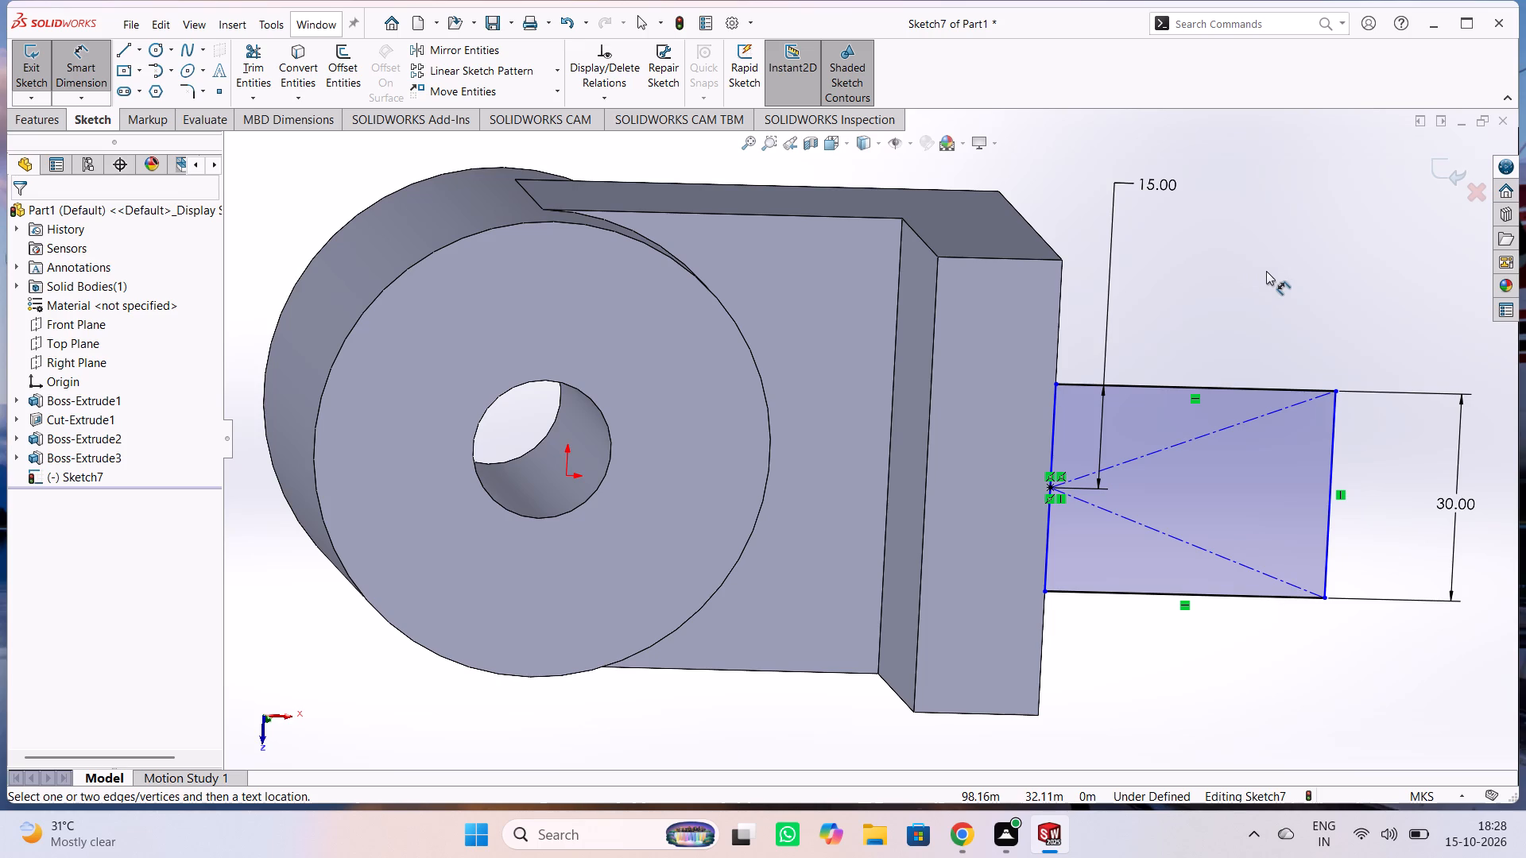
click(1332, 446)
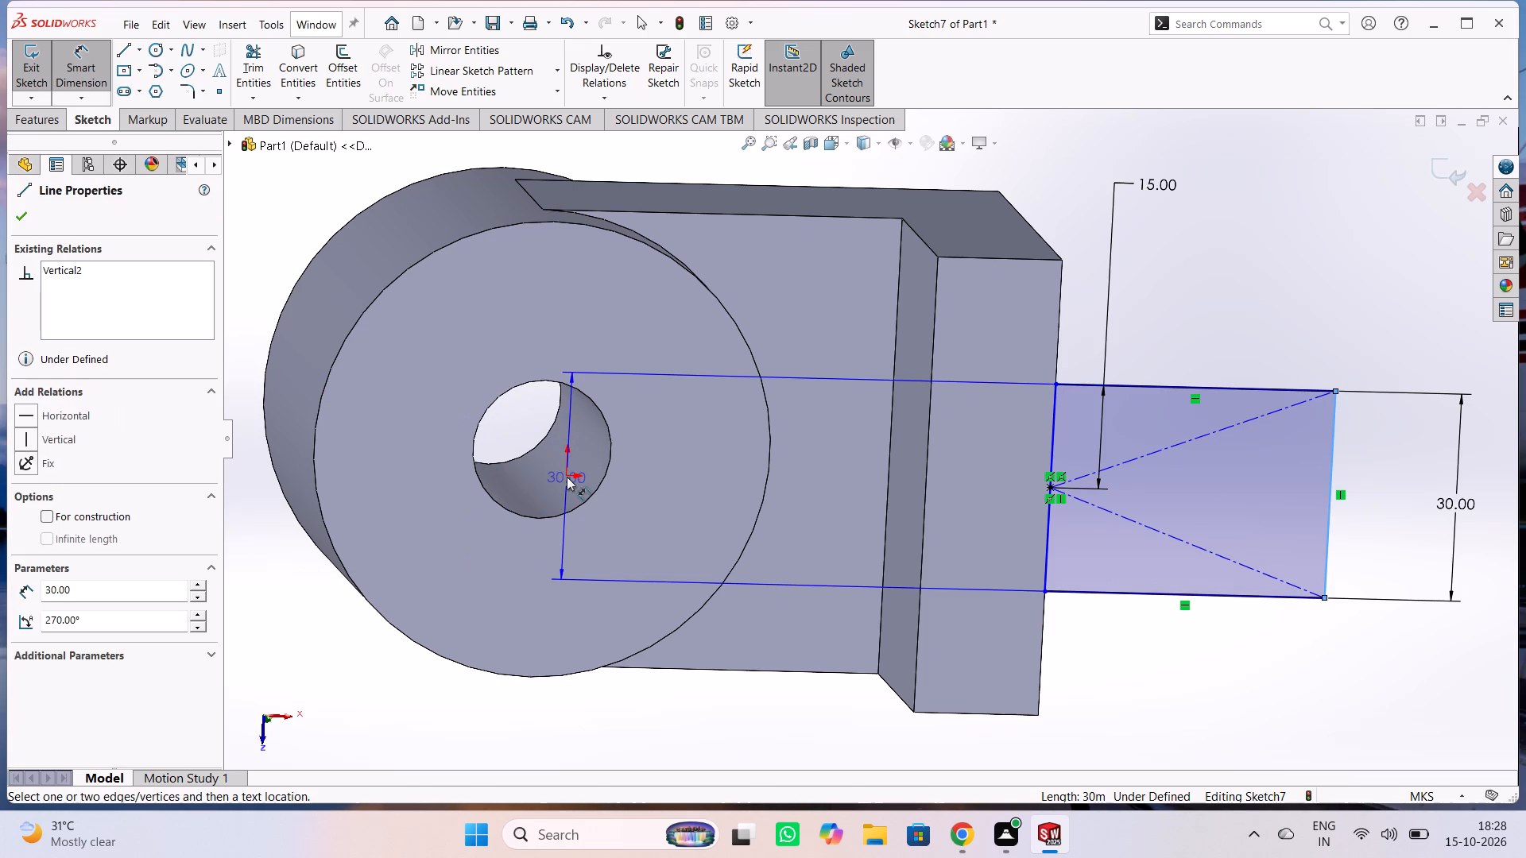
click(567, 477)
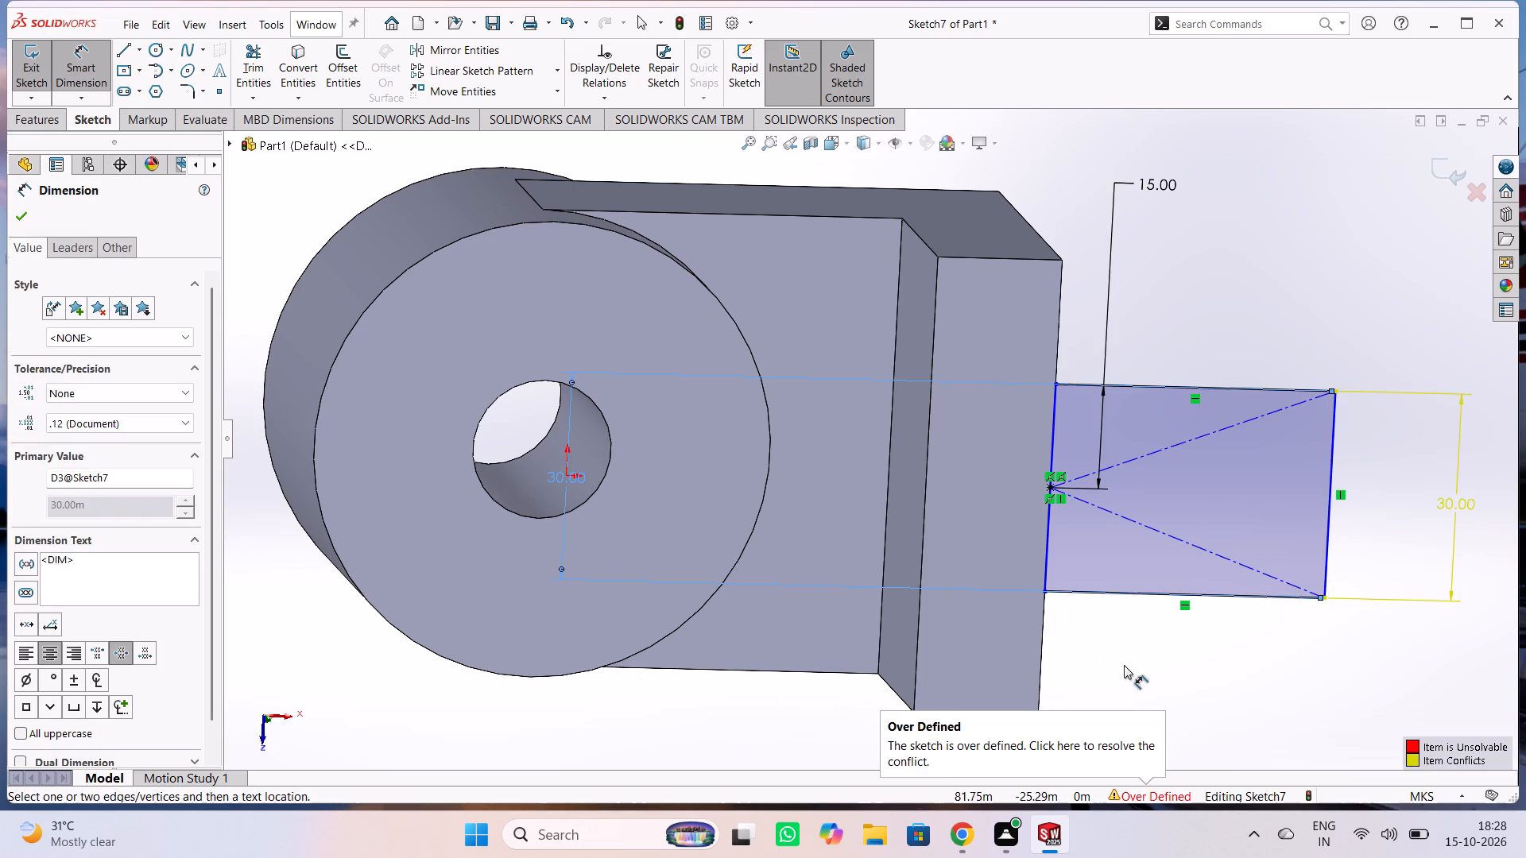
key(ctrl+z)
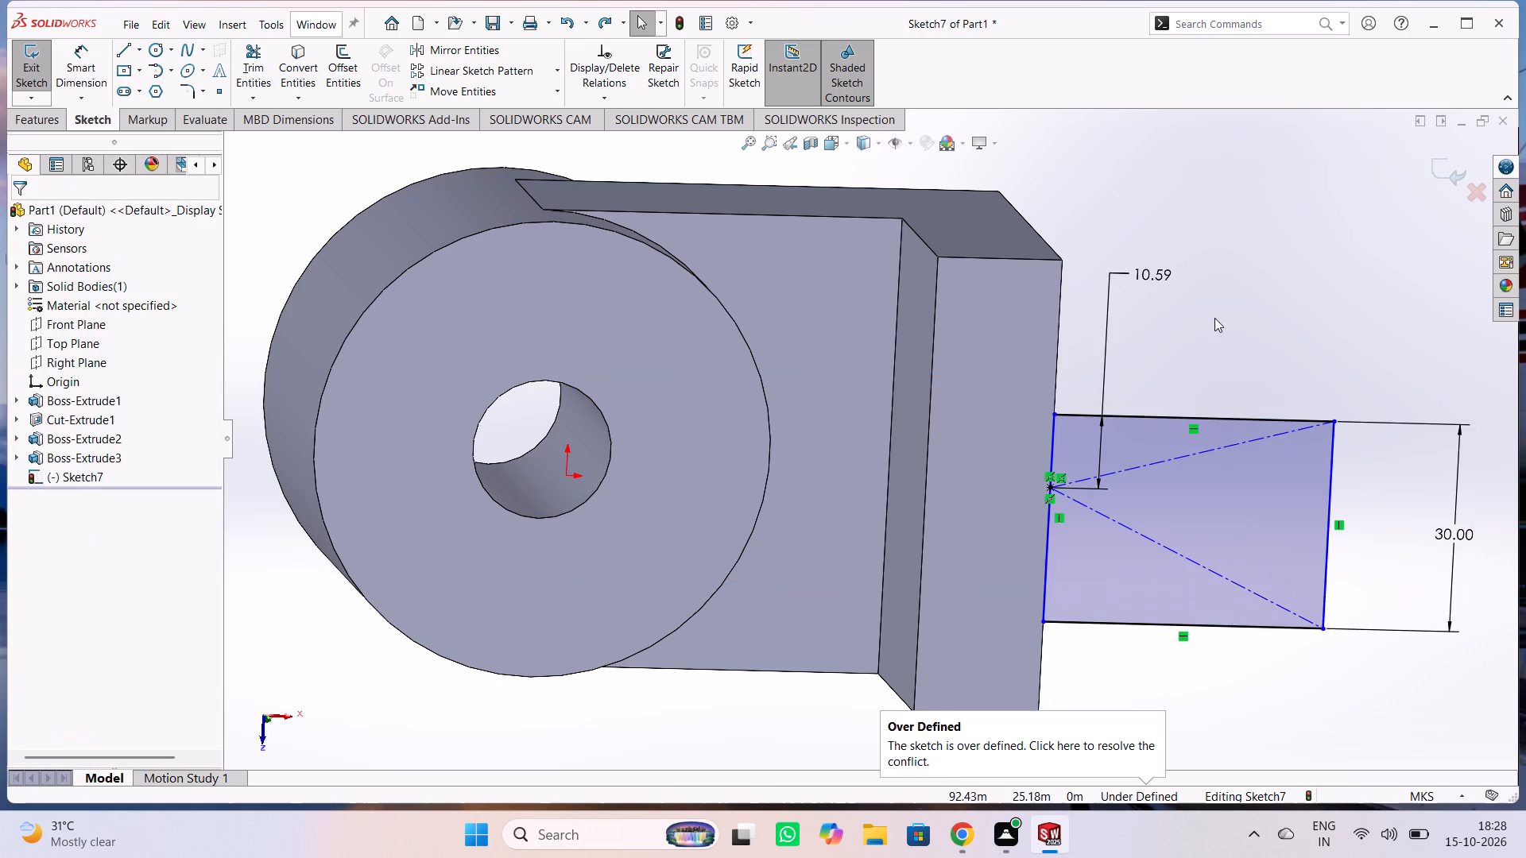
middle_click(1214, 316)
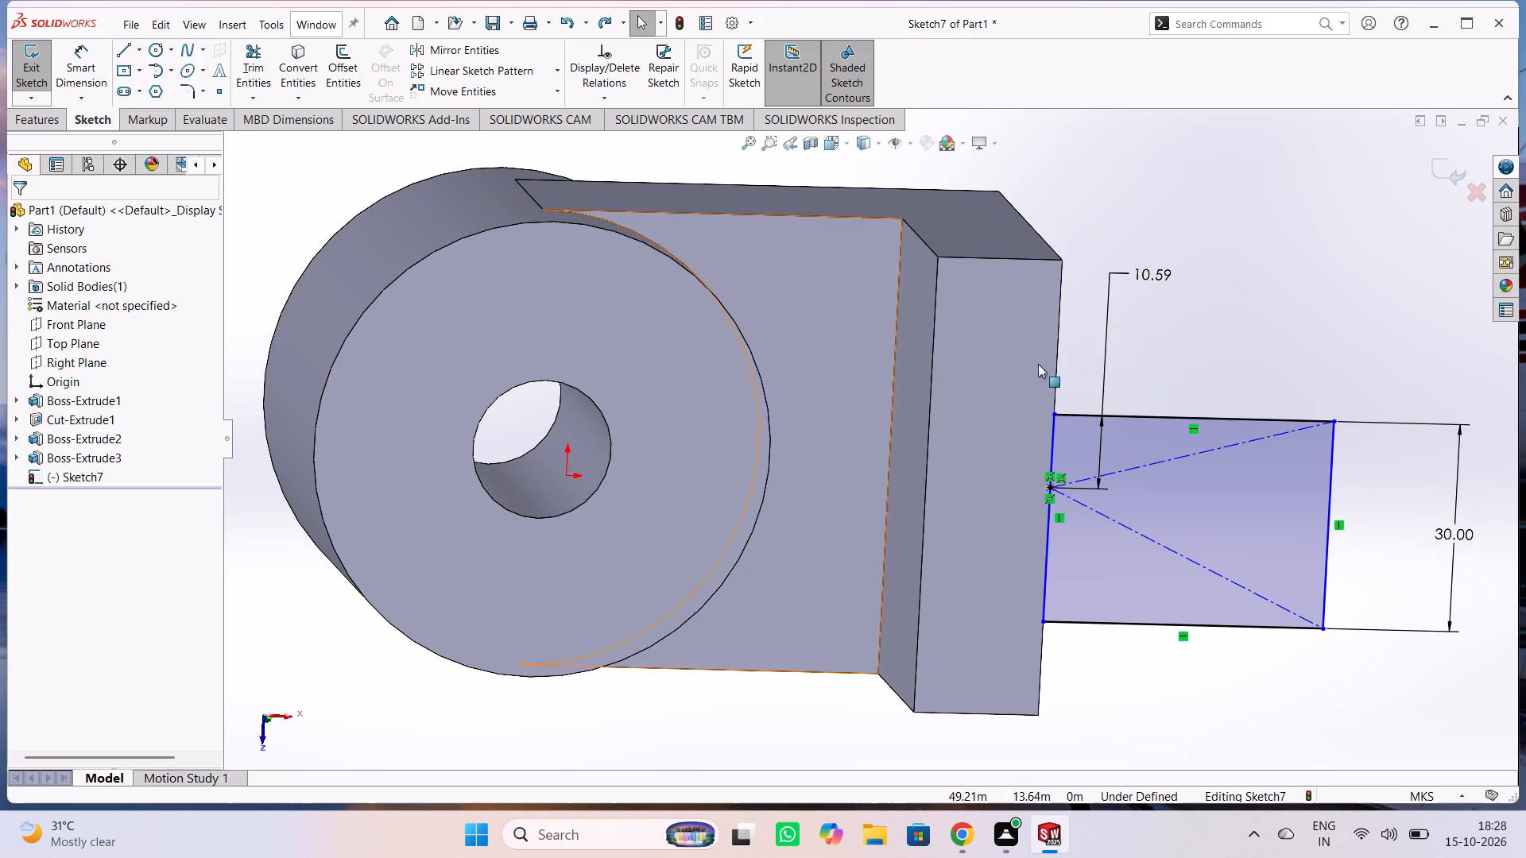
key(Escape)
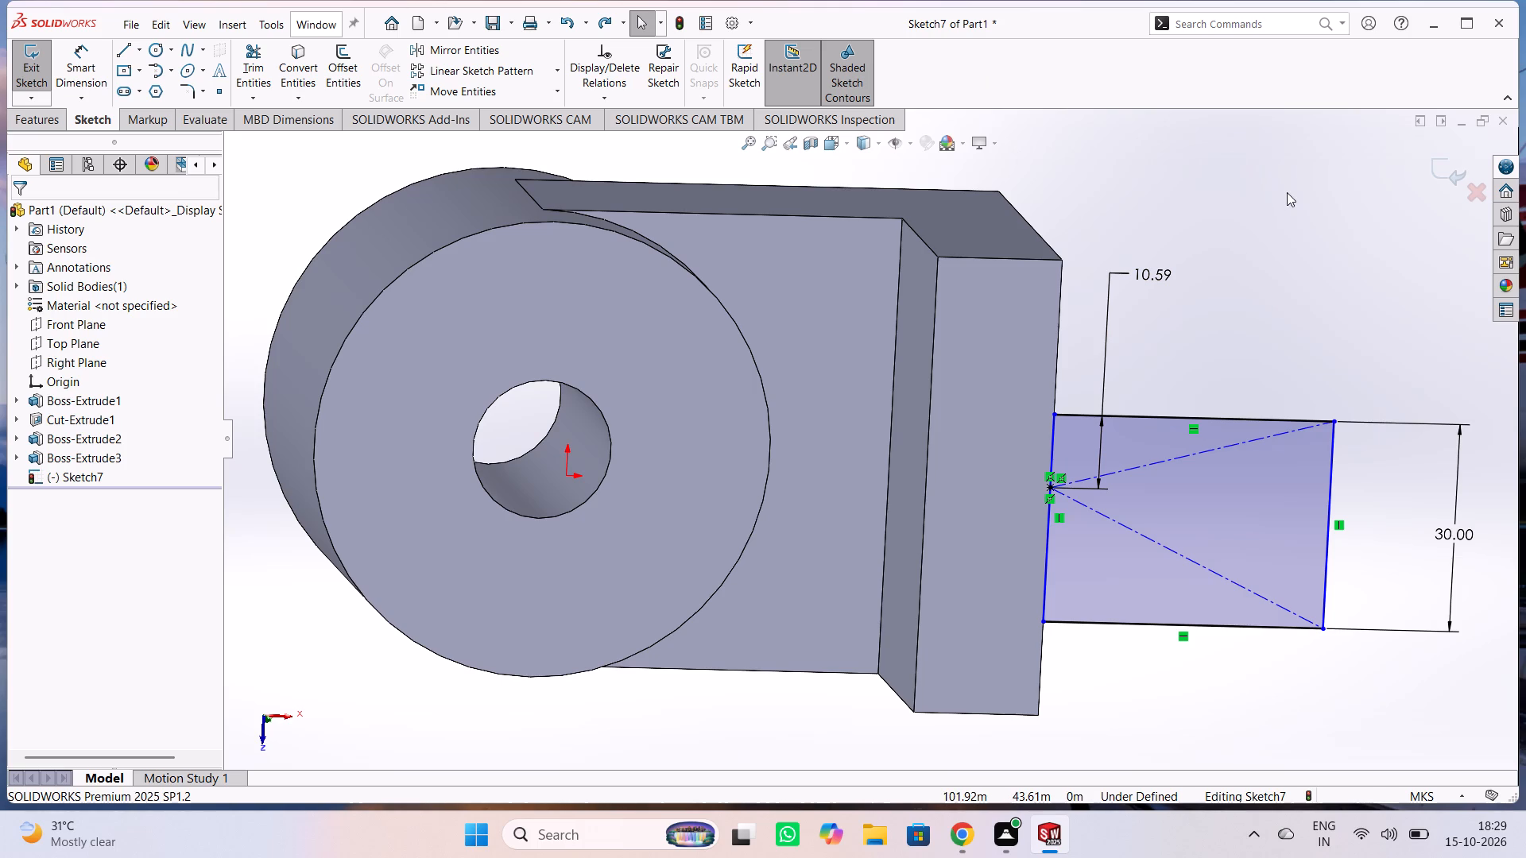
Draw a horizontal construction centerline about 161 m long from the origin through the rectangle and past its outer side.
key(ctrl+8)
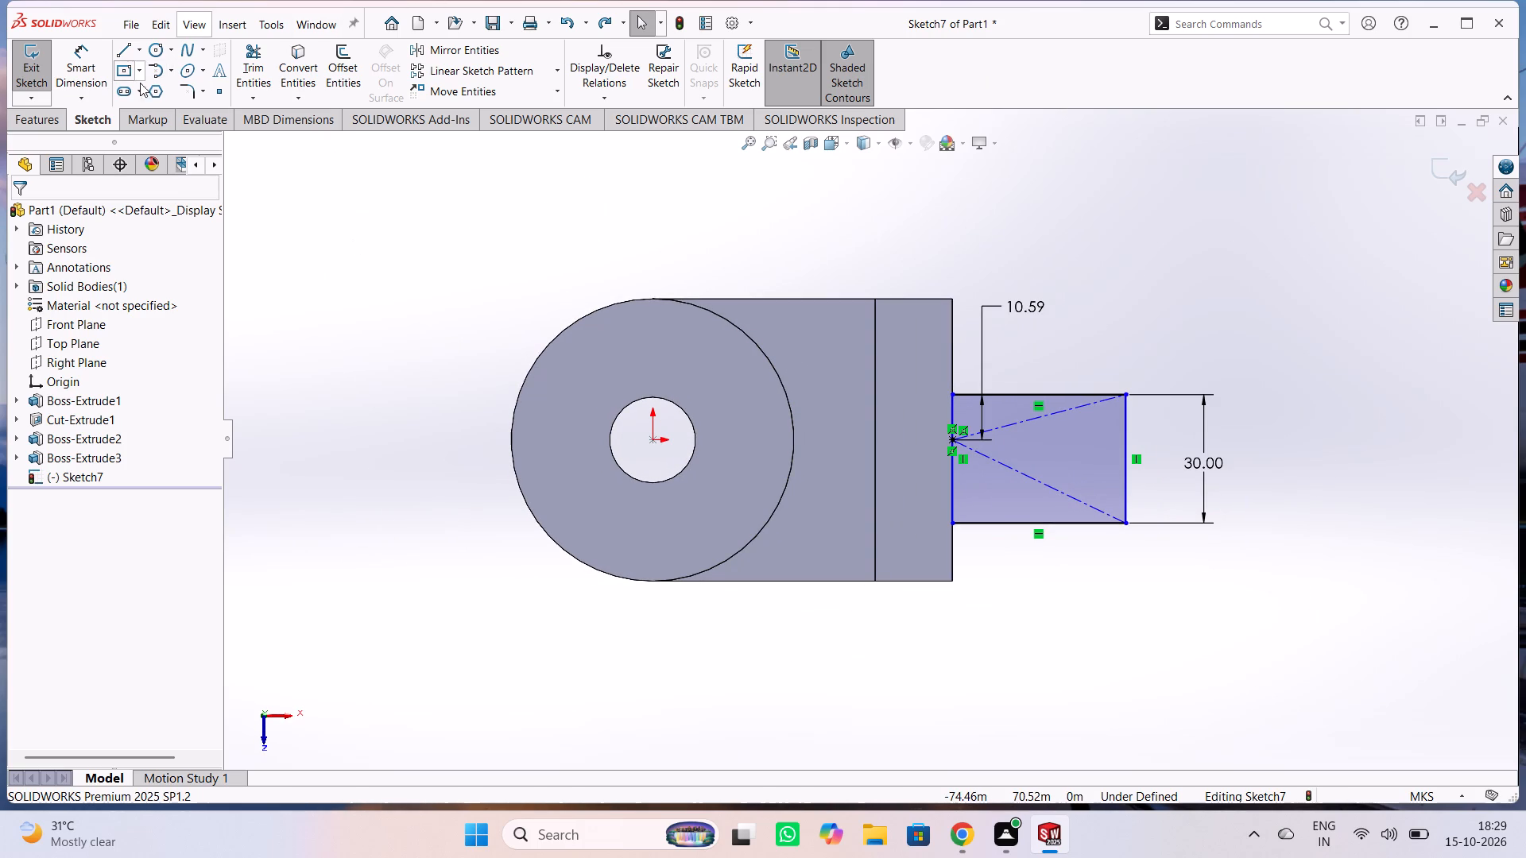
click(141, 50)
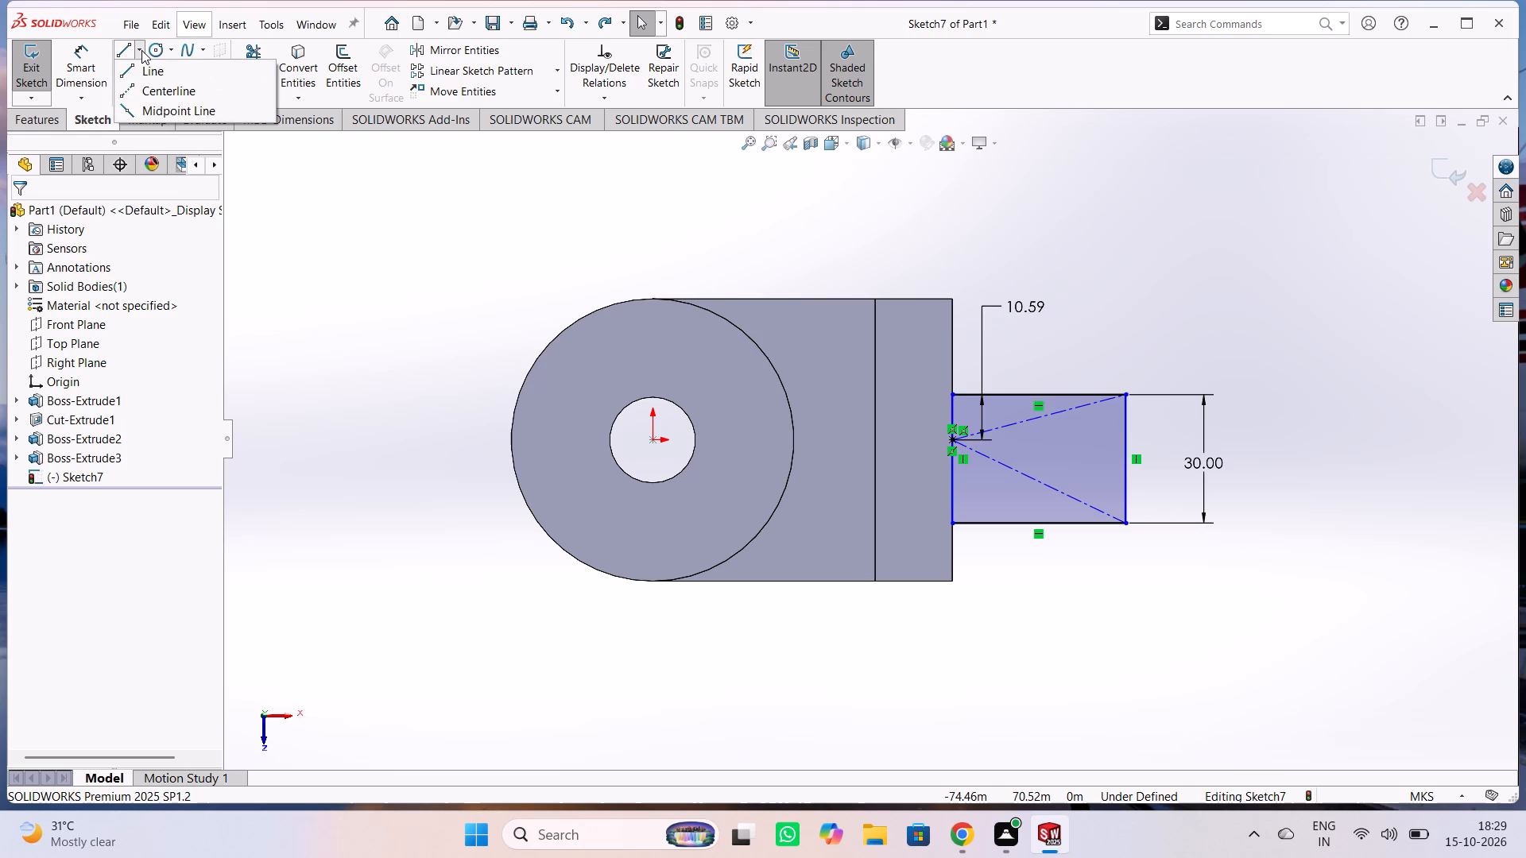
click(158, 87)
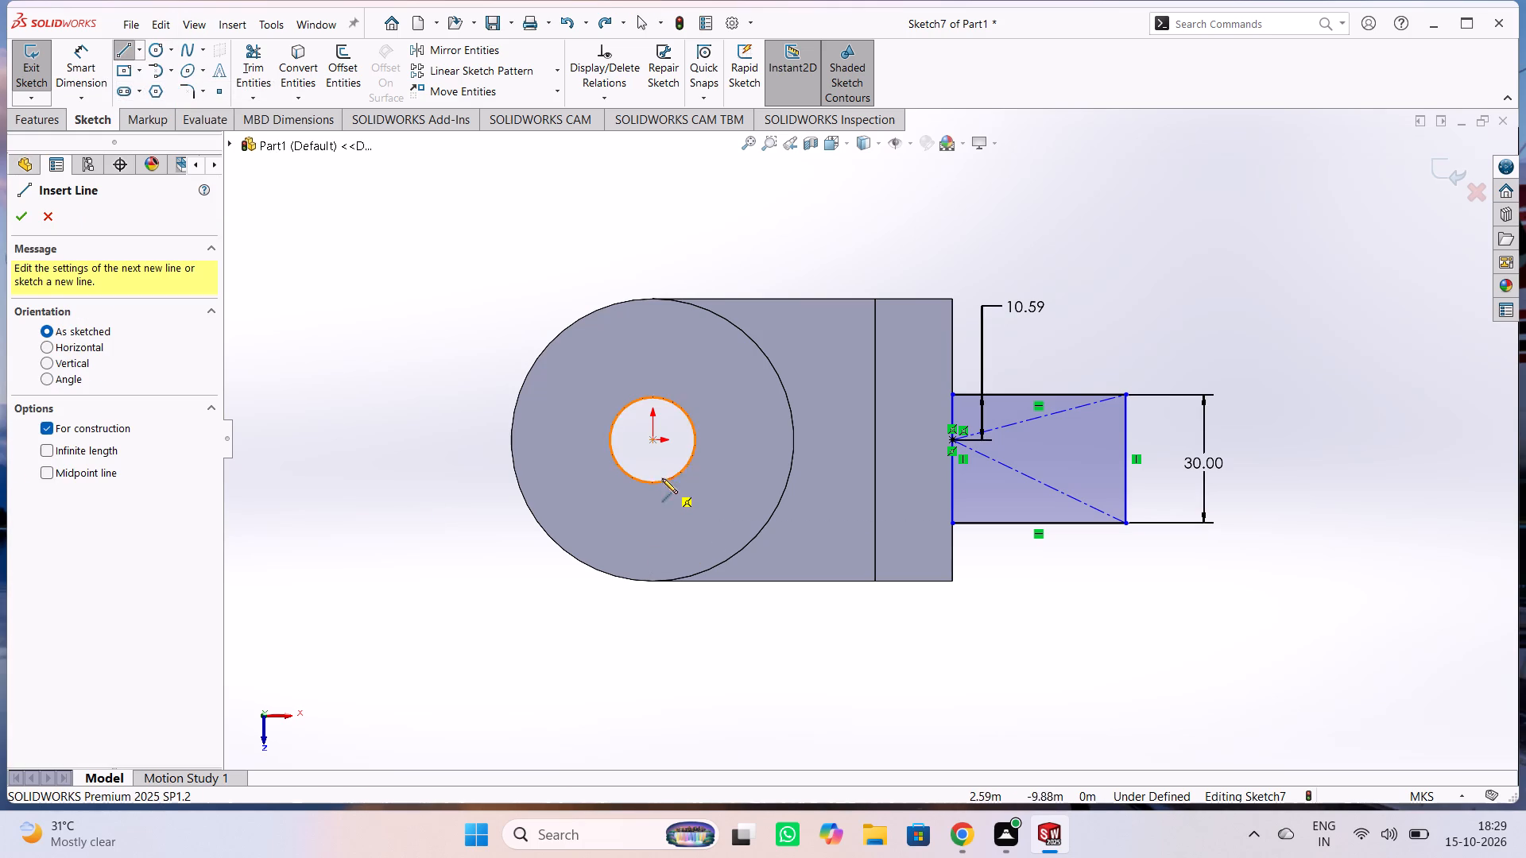
click(650, 436)
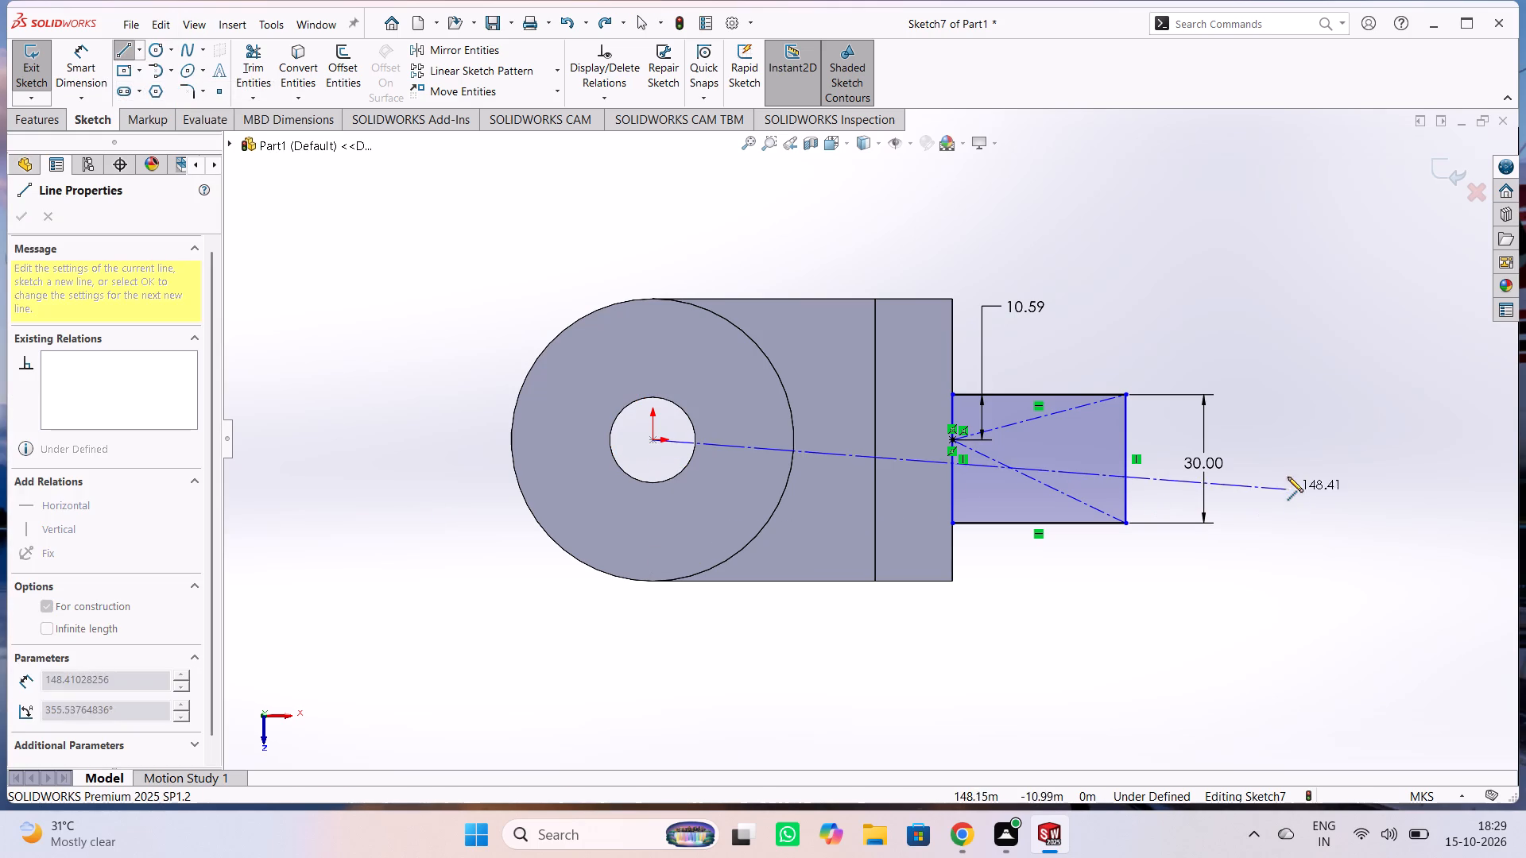
click(1340, 437)
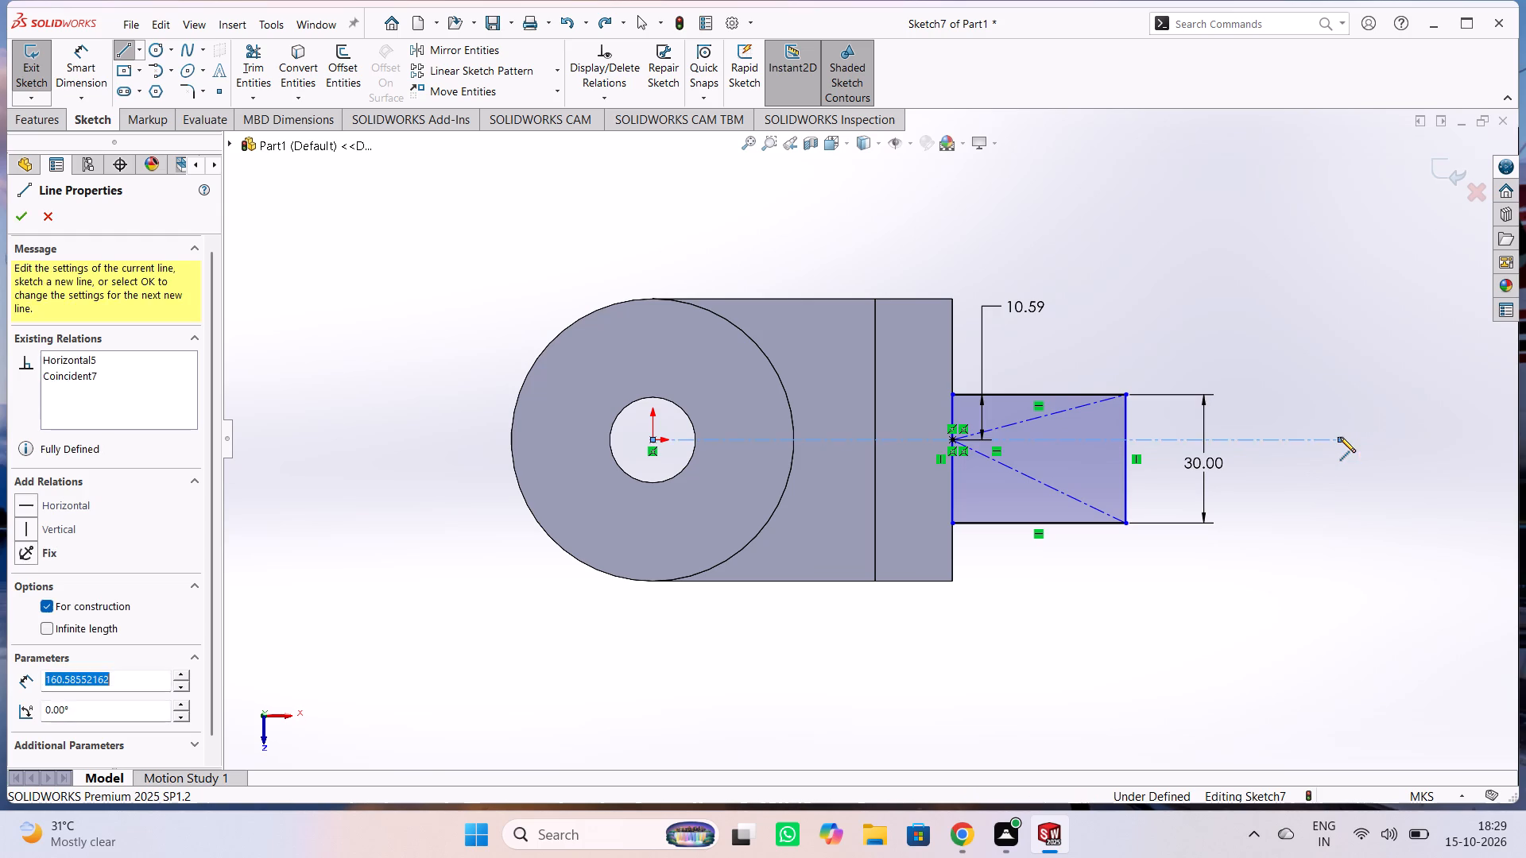
key(Escape)
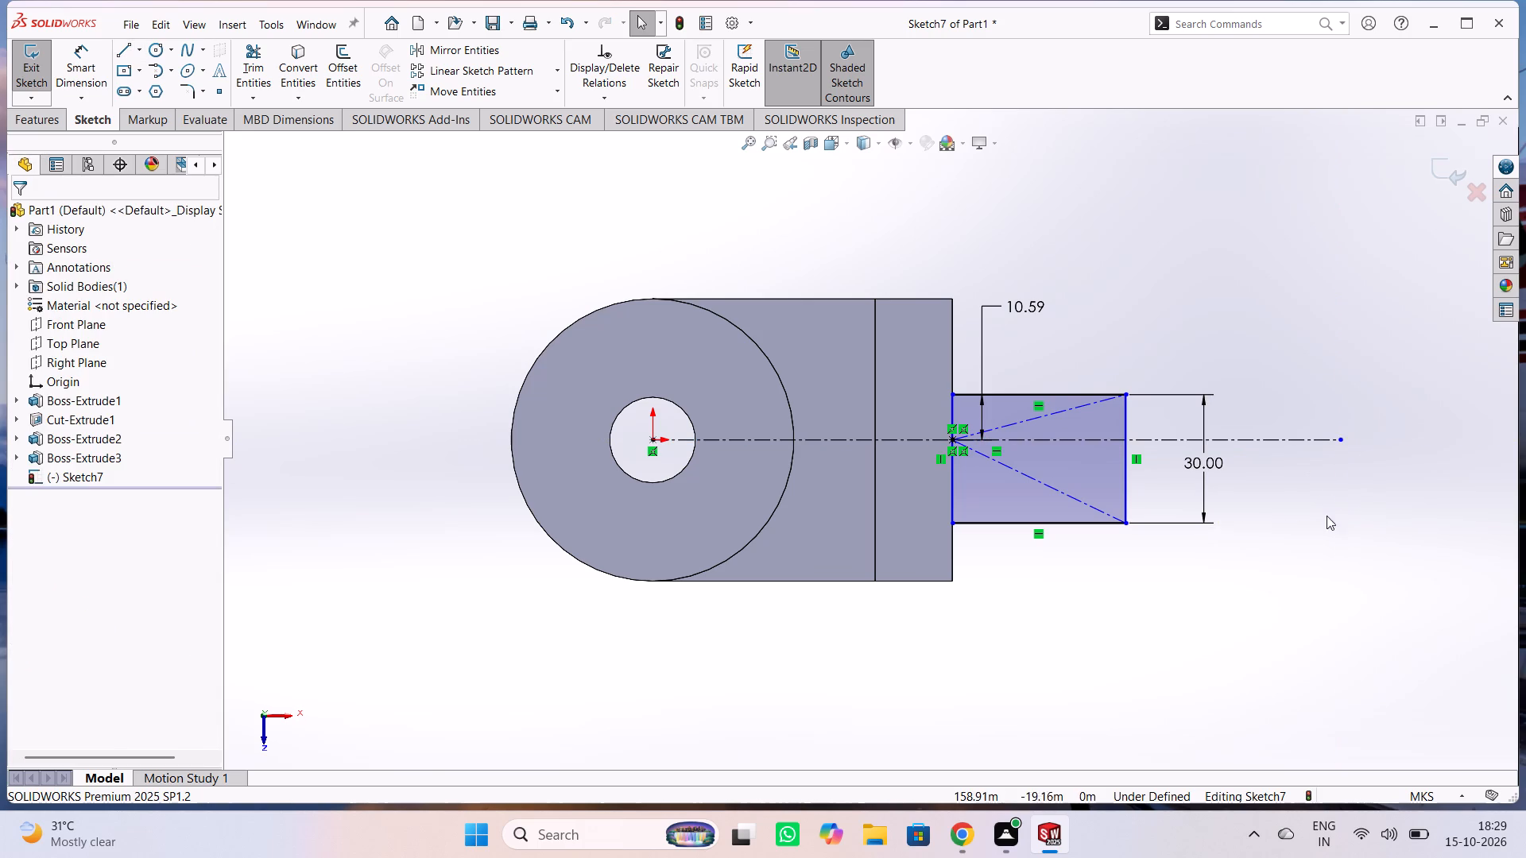
Dimension the horizontal centerline's length and set it to 142 m.
right_click(1284, 451)
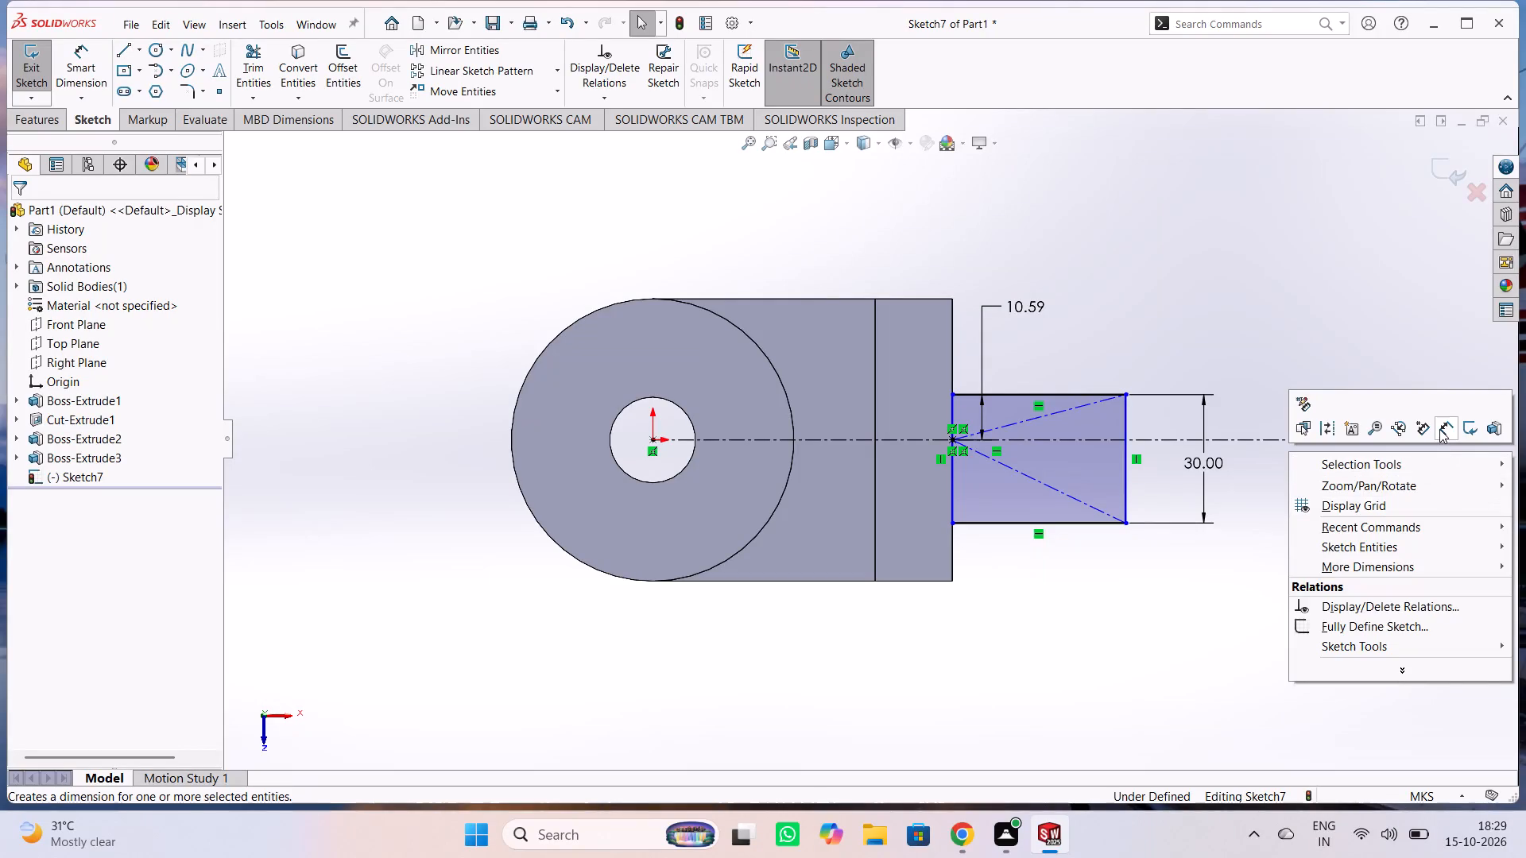
click(1439, 429)
click(1294, 442)
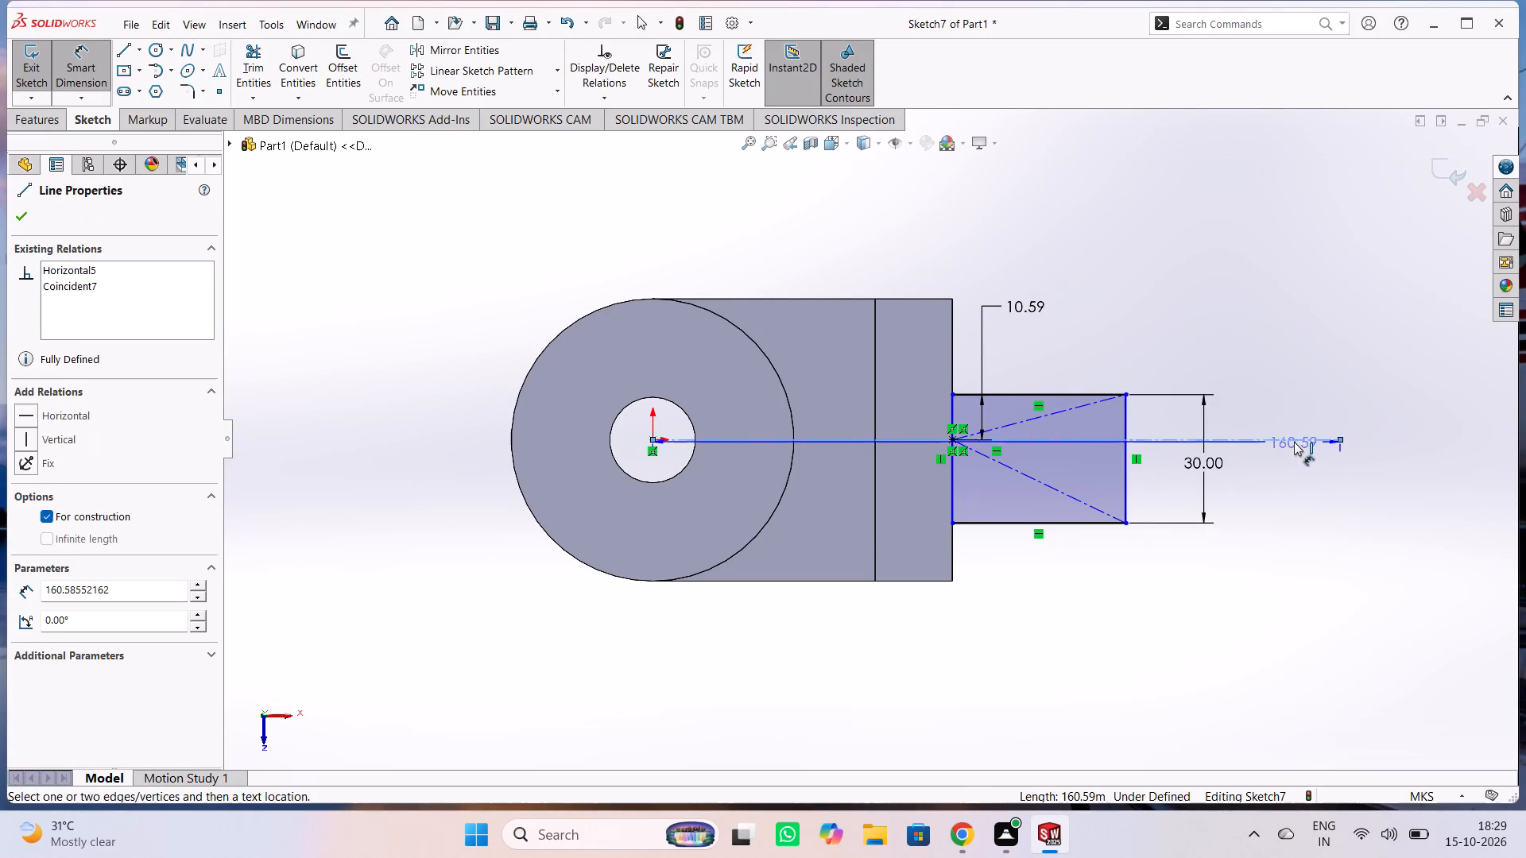
click(993, 633)
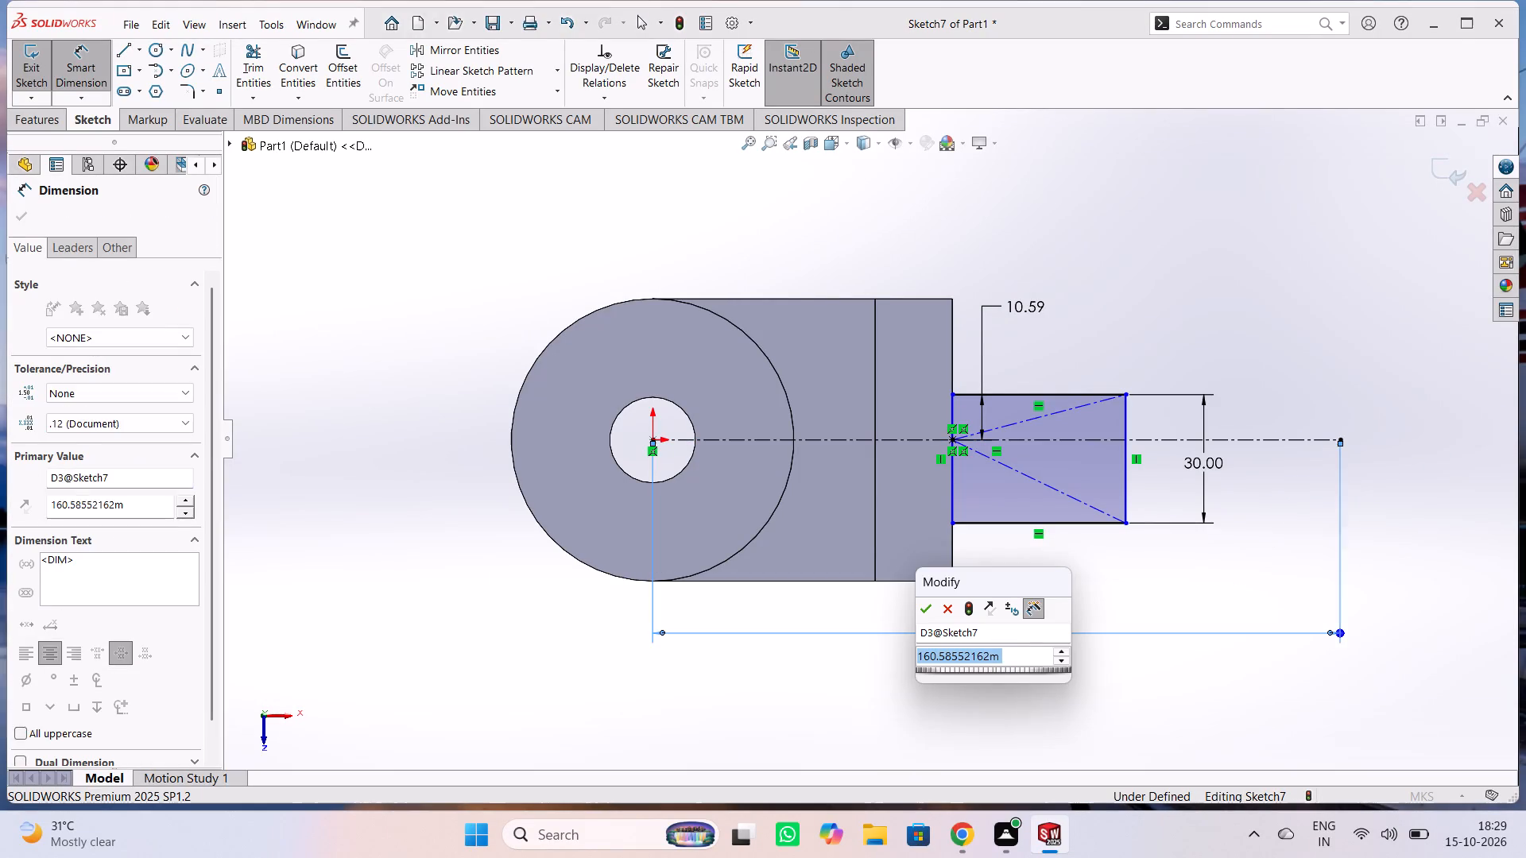
text(142)
key(Return)
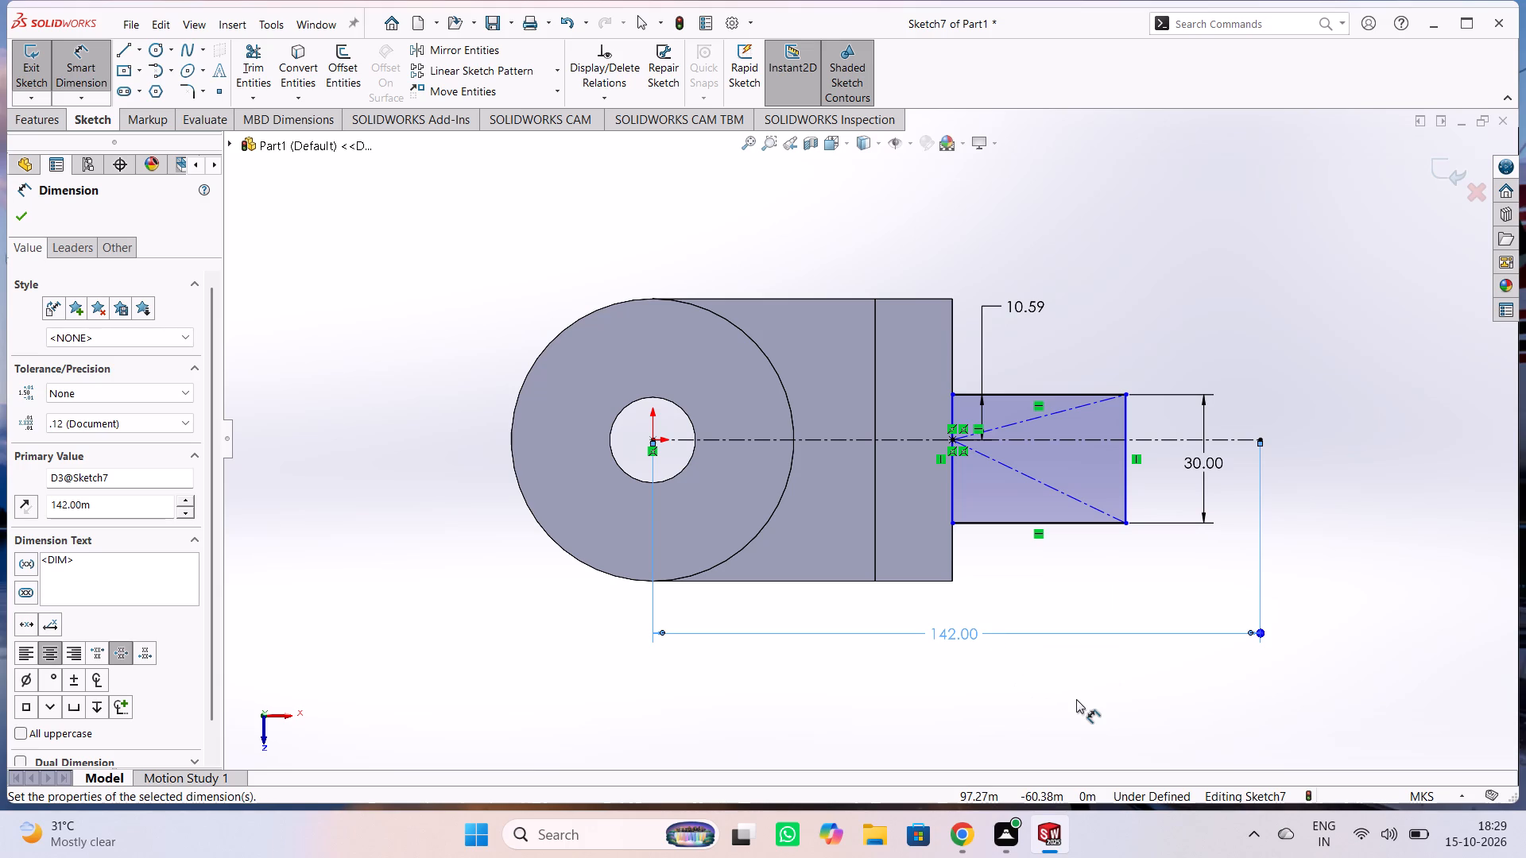
key(Escape)
click(1081, 696)
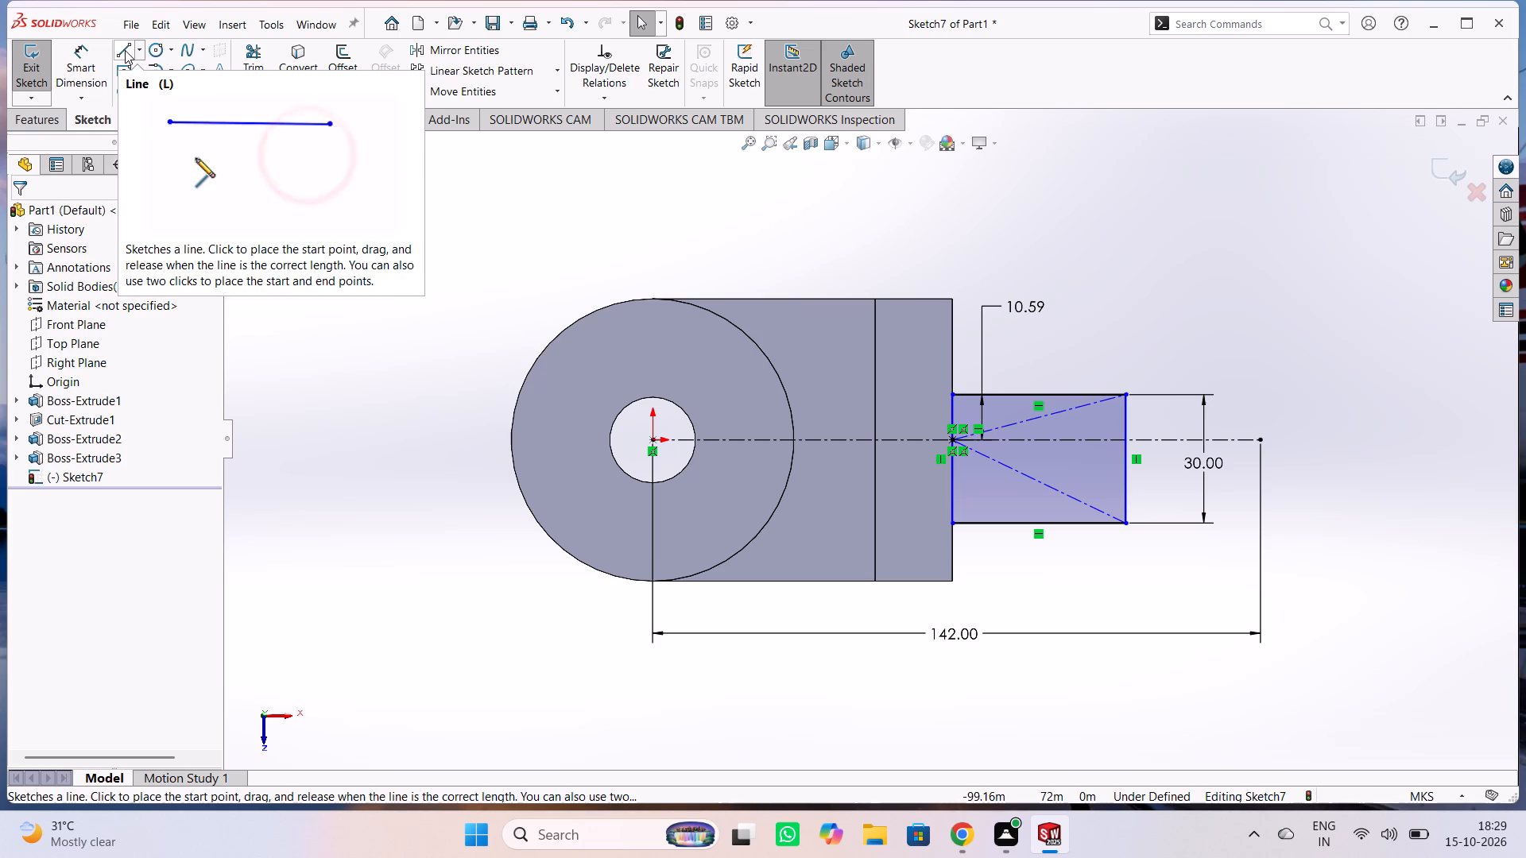
Set the distance from the boss edge's midpoint to the rectangle's upper horizontal side to 15 m.
click(1029, 305)
click(1029, 305)
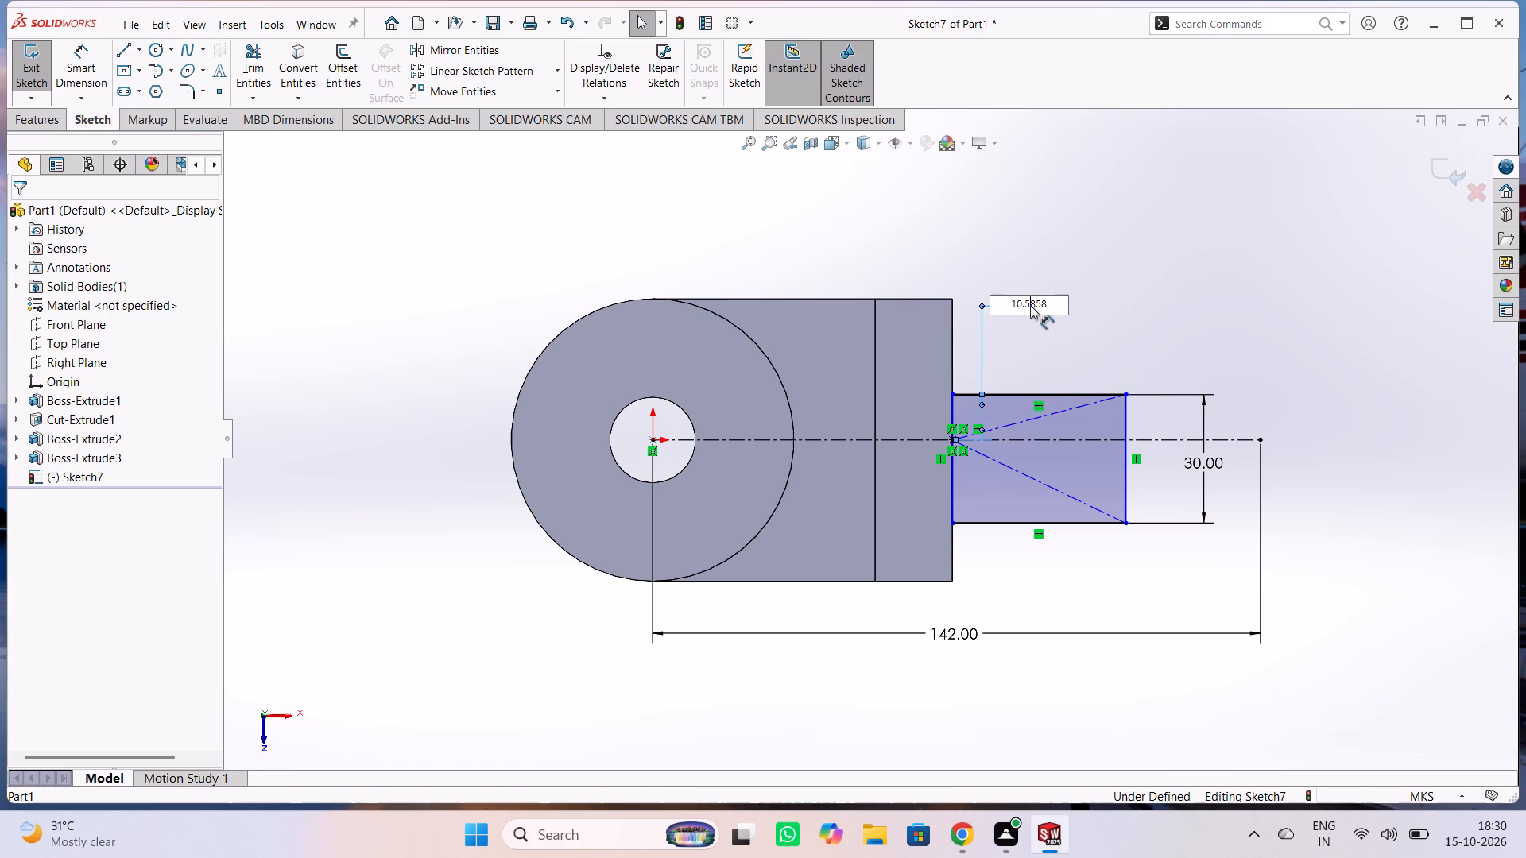
key(BackSpace)
key(BackSpace)
key(BackSpace)
key(BackSpace)
key(BackSpace)
key(BackSpace)
key(Delete)
key(Delete)
key(Delete)
key(Delete)
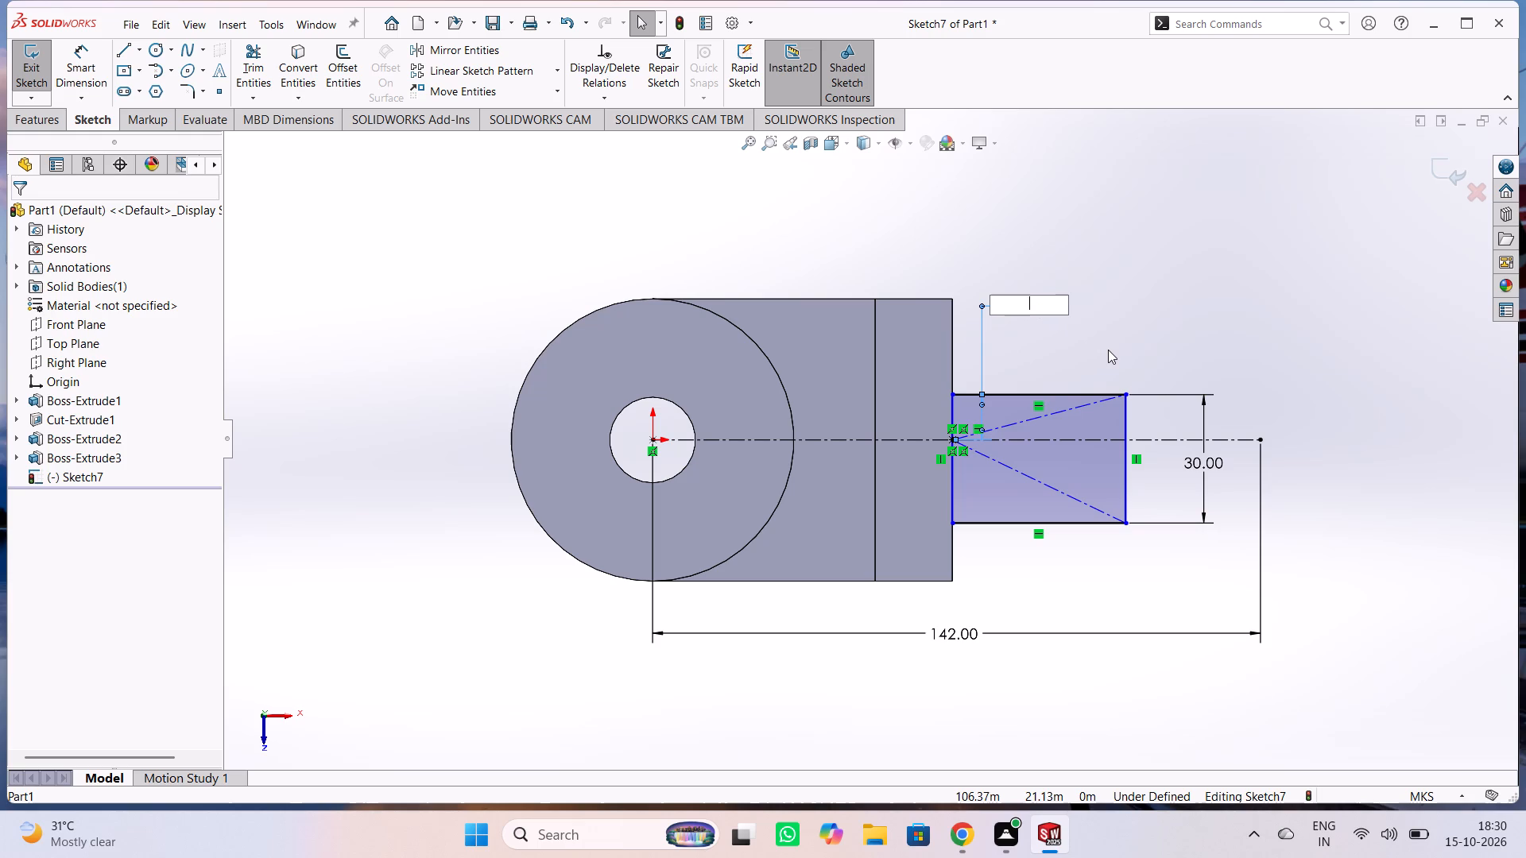
text(15)
key(Return)
click(1152, 326)
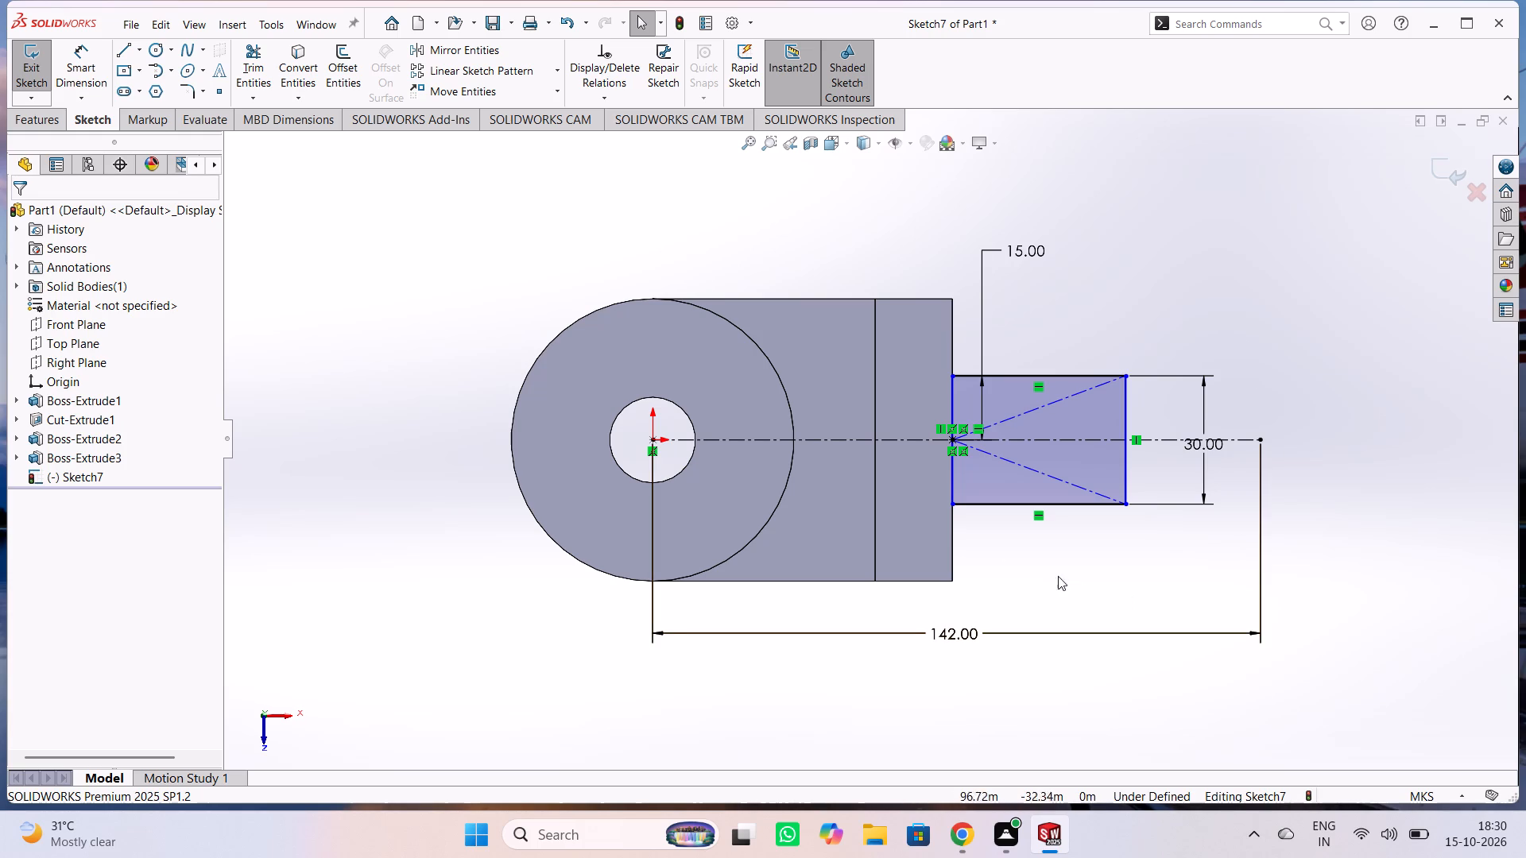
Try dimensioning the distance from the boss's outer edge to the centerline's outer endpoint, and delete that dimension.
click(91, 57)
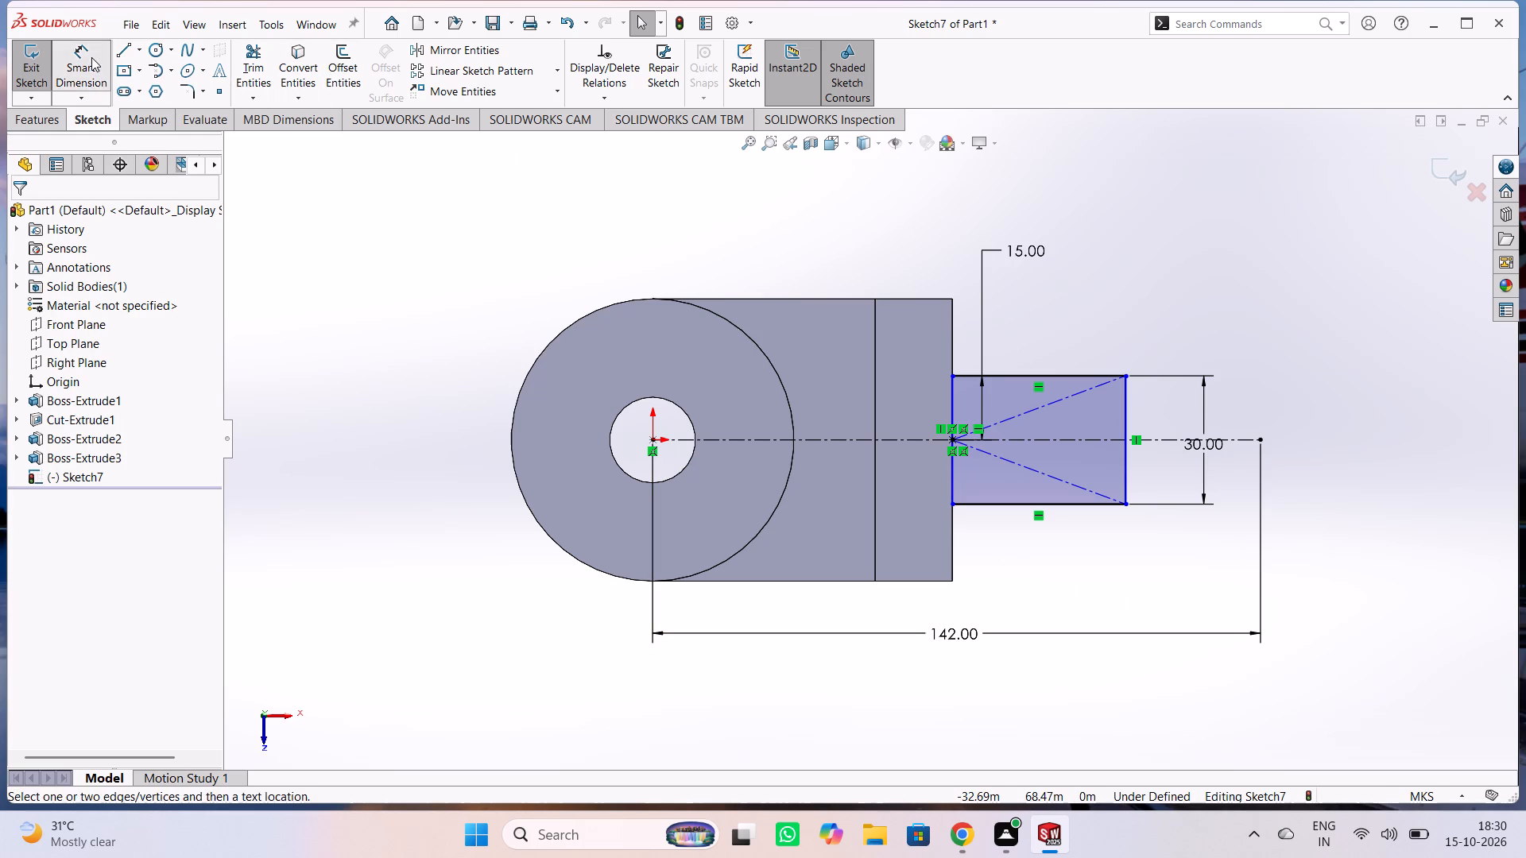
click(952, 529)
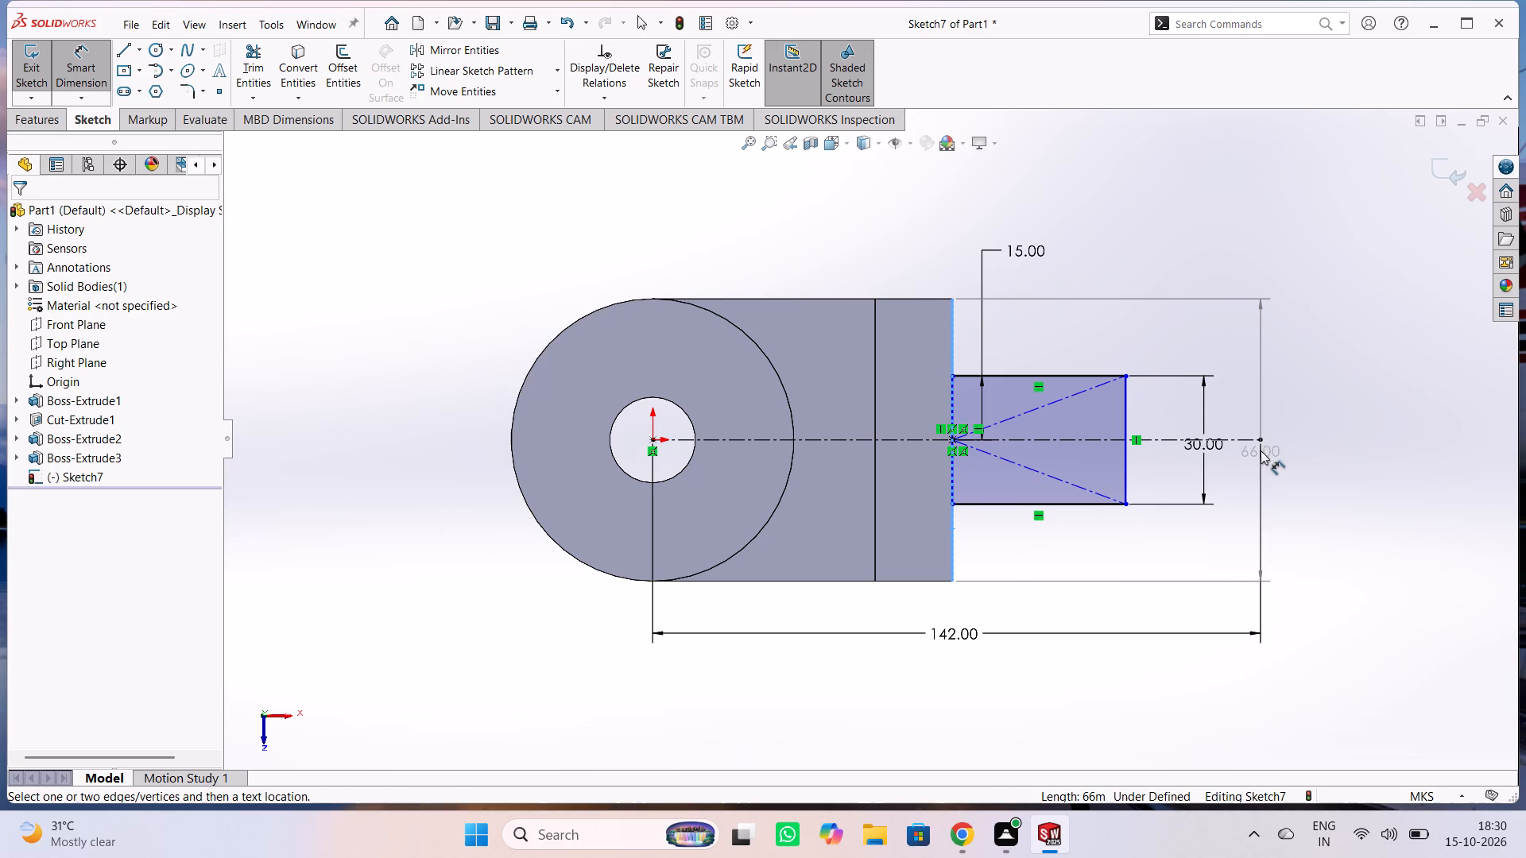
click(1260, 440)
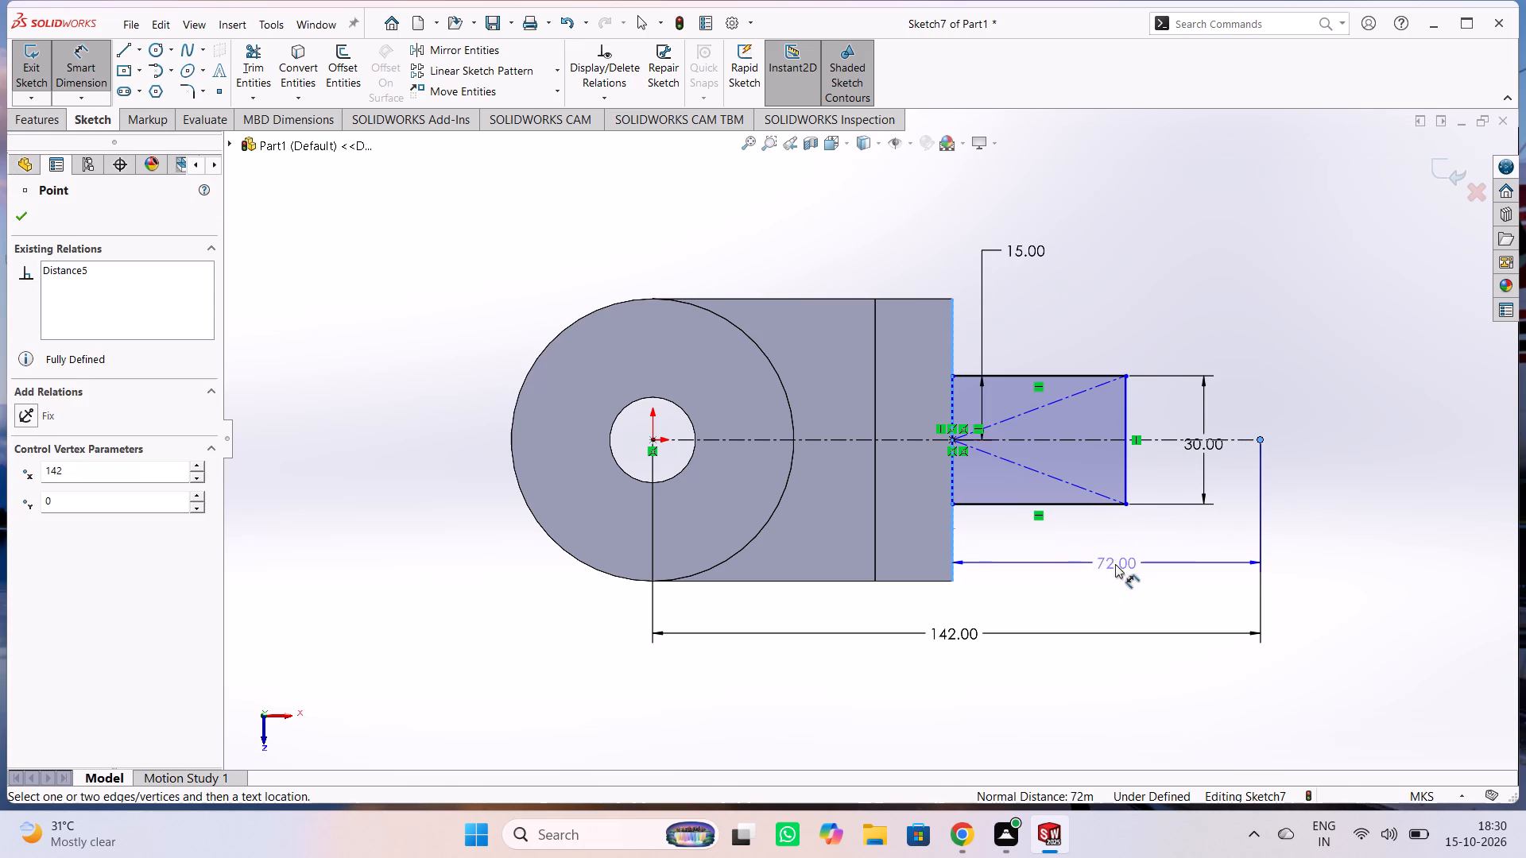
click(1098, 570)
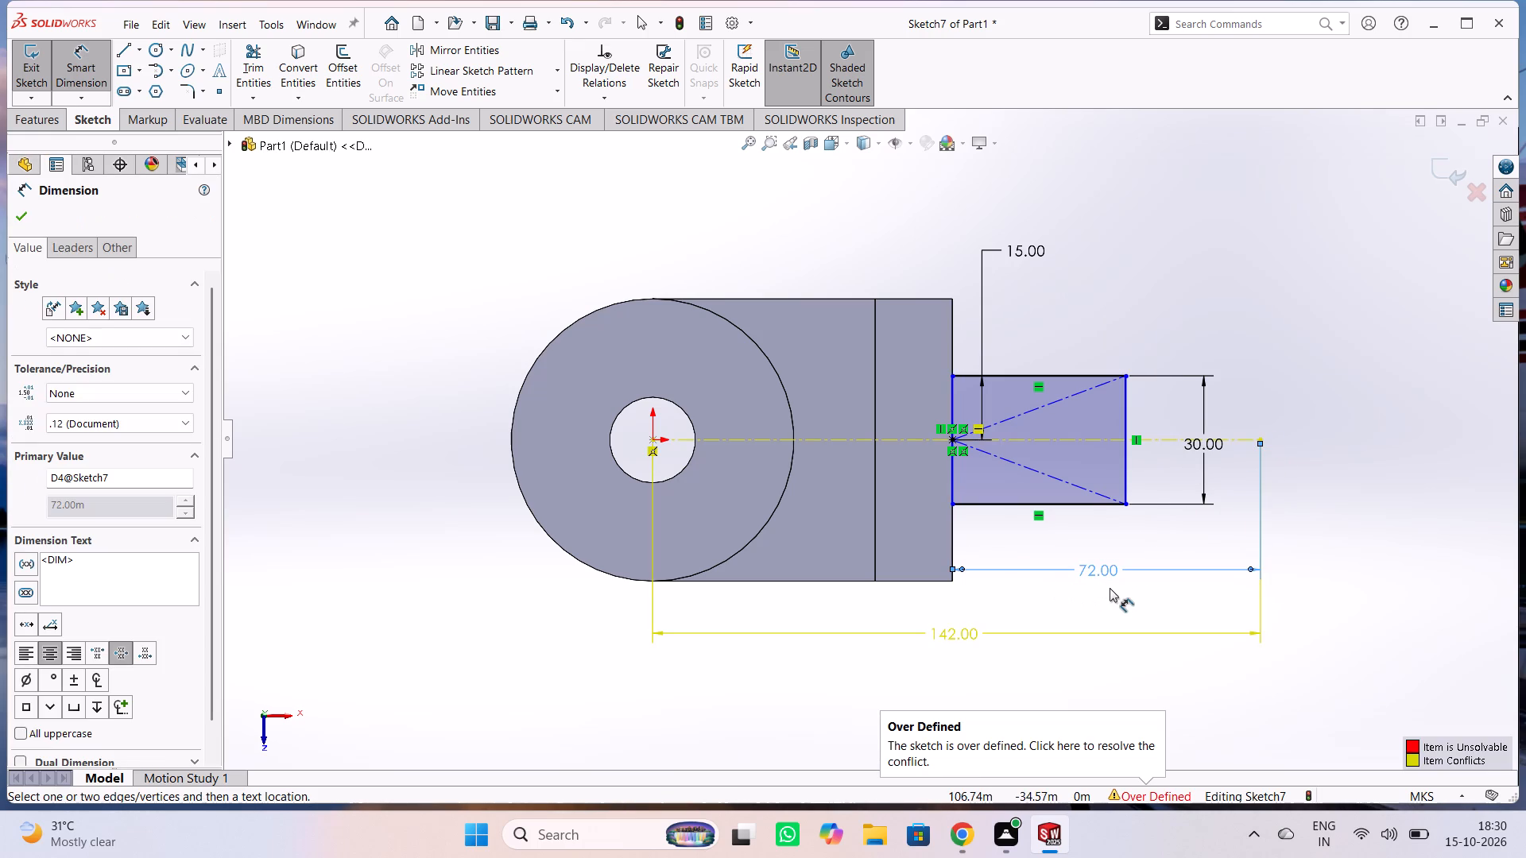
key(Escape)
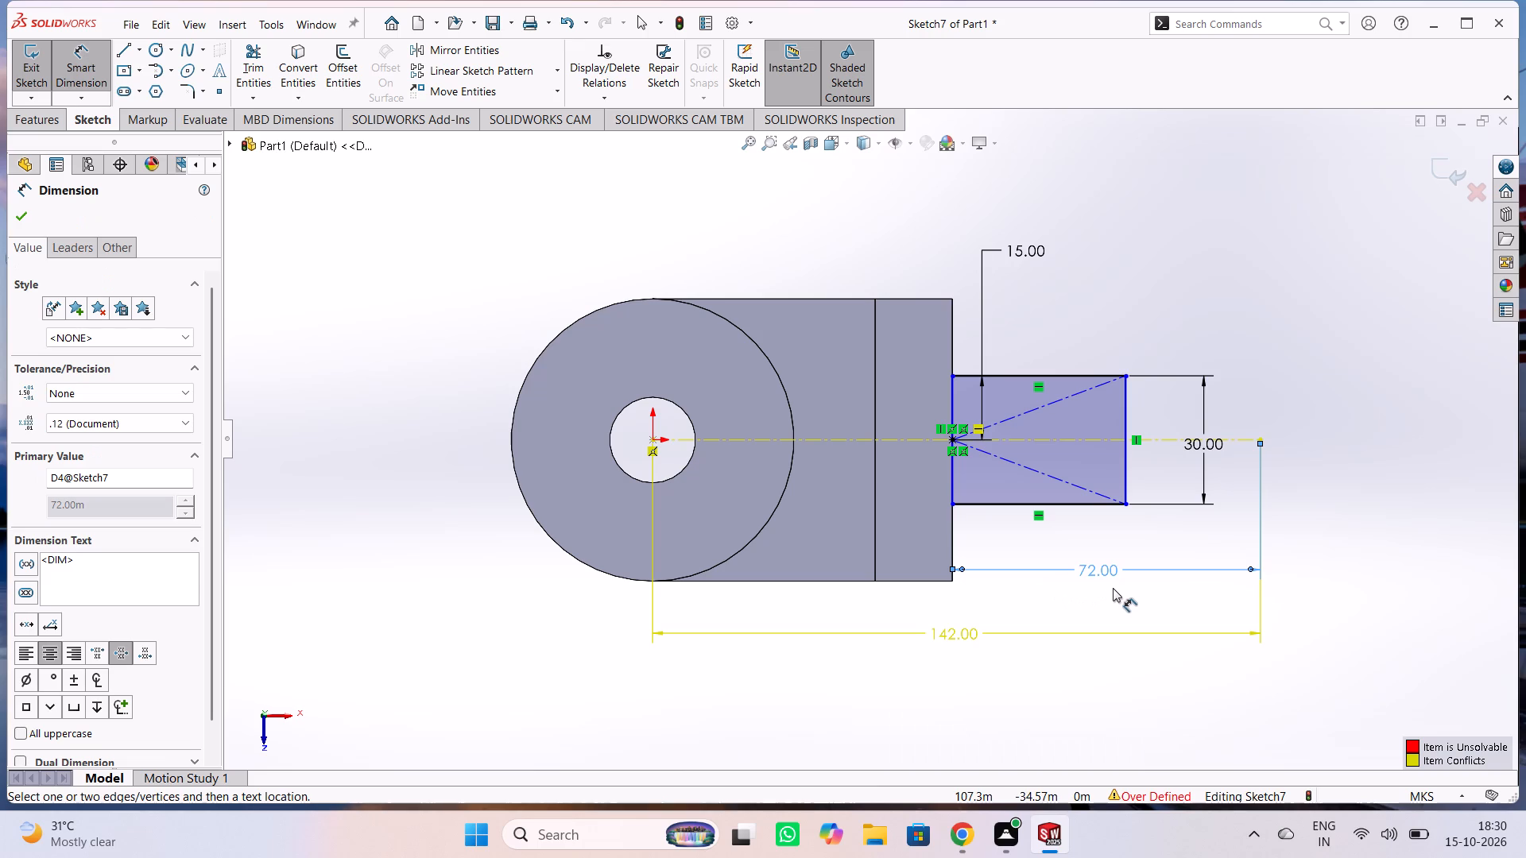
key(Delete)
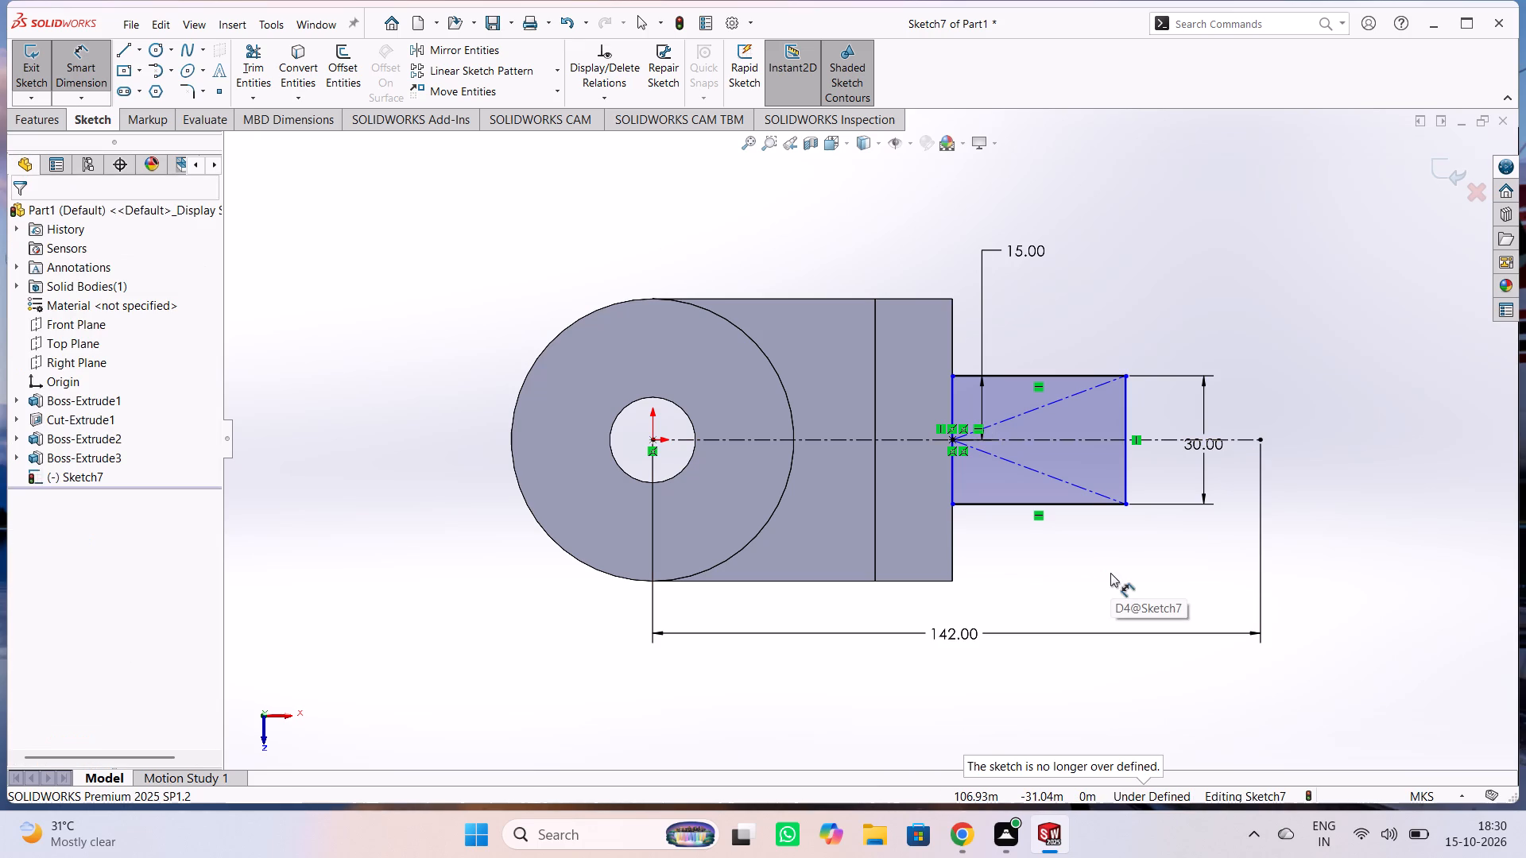
Dimension the rectangle's lower horizontal side and set its length to 72 m.
click(1081, 506)
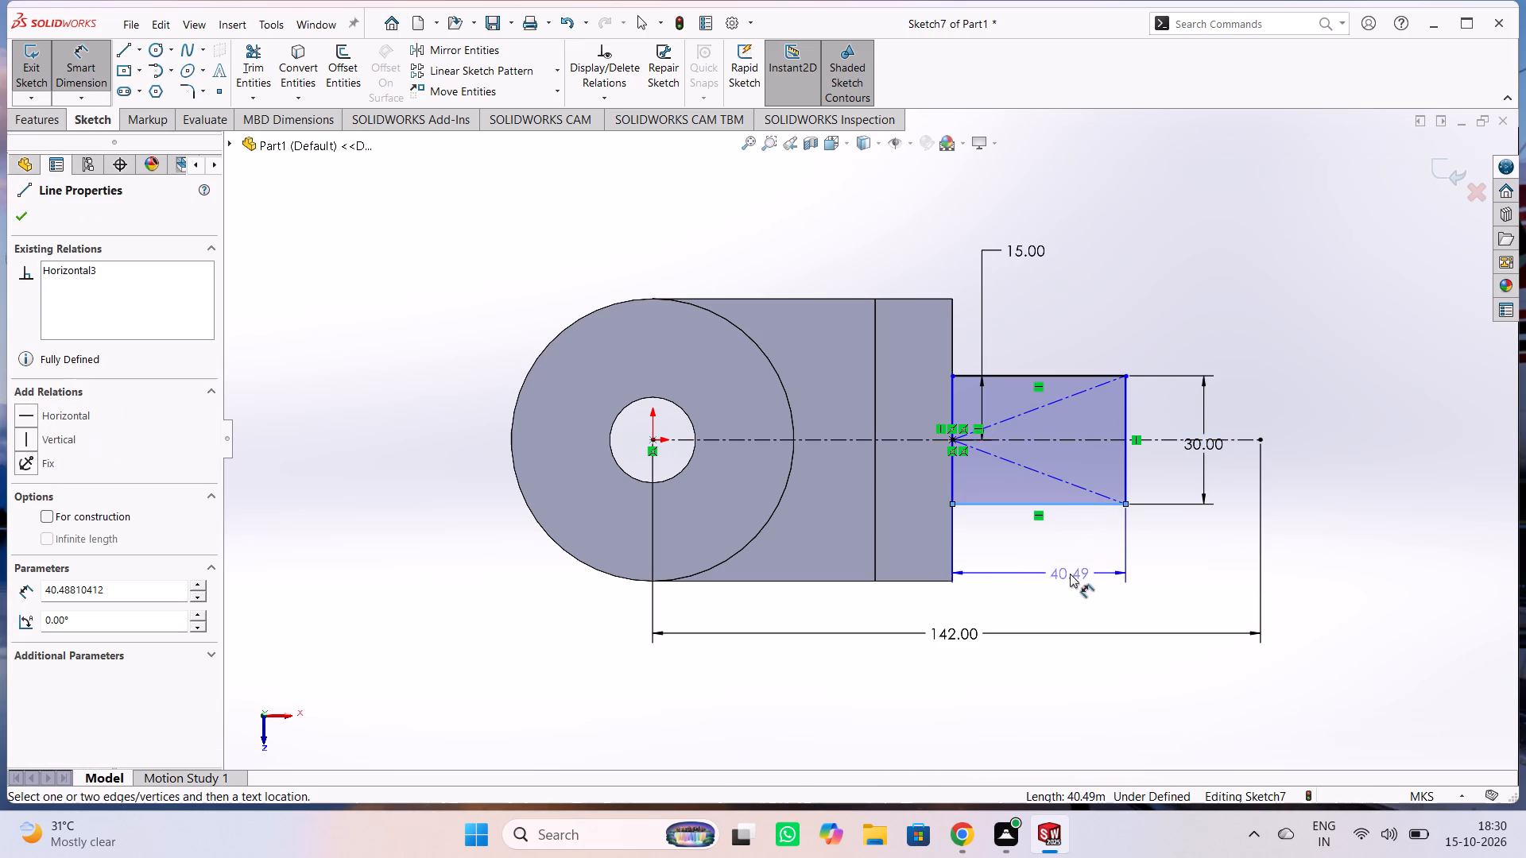
click(1036, 570)
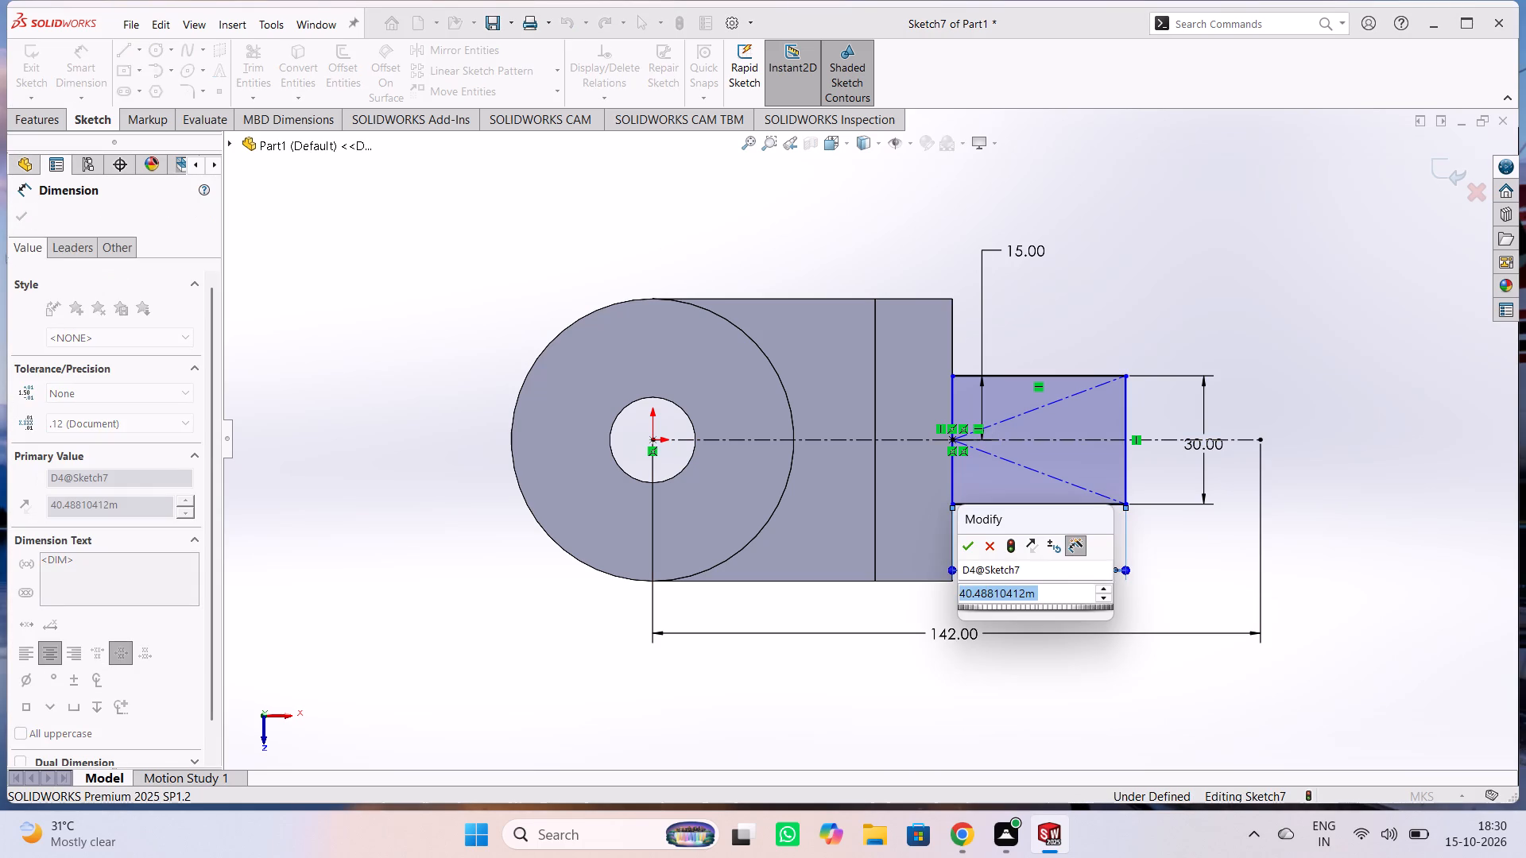
text(72)
key(Return)
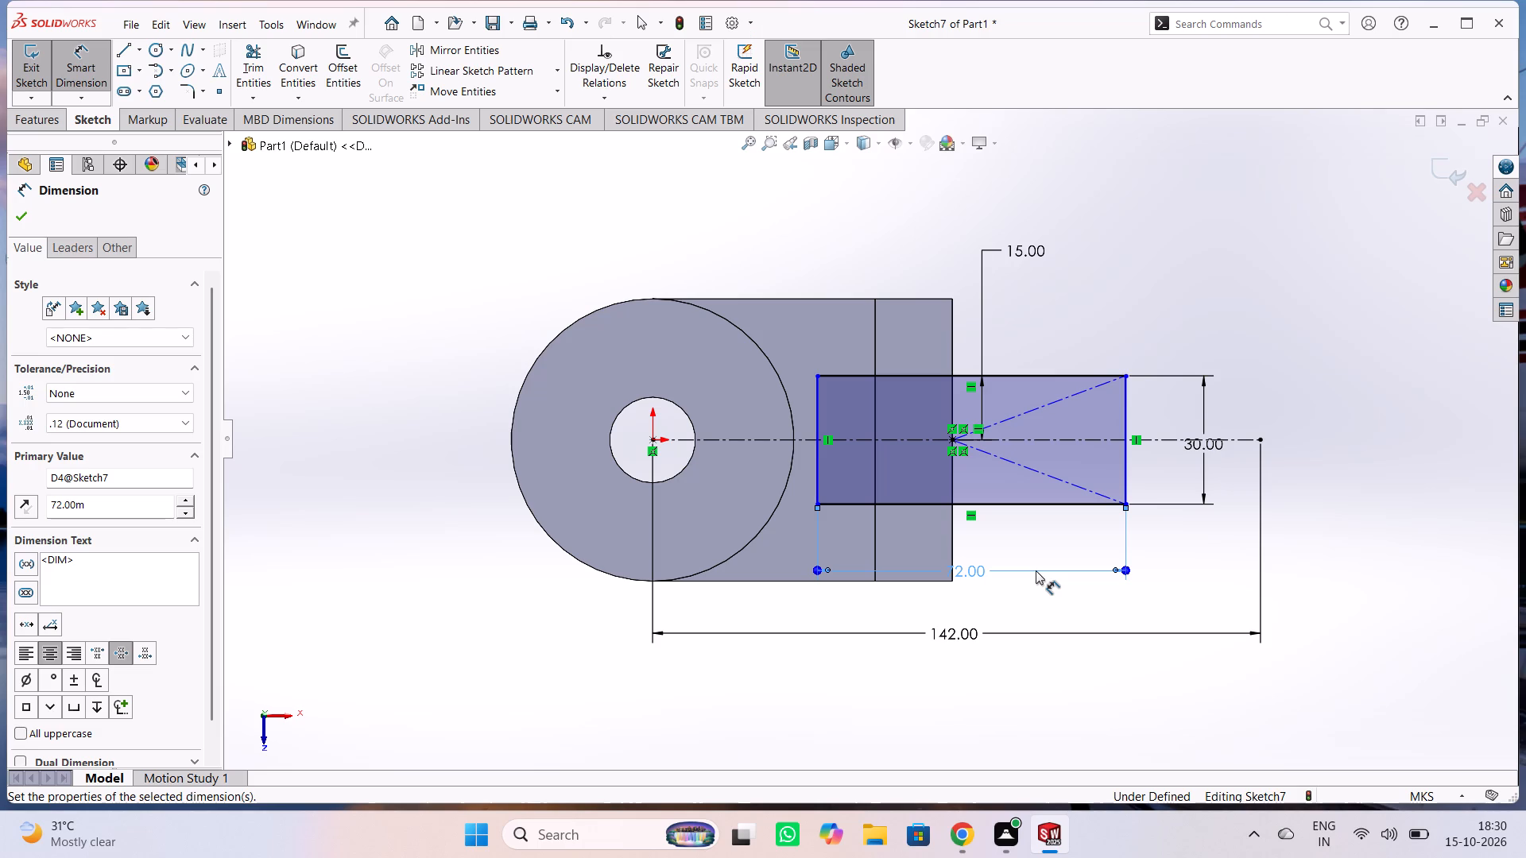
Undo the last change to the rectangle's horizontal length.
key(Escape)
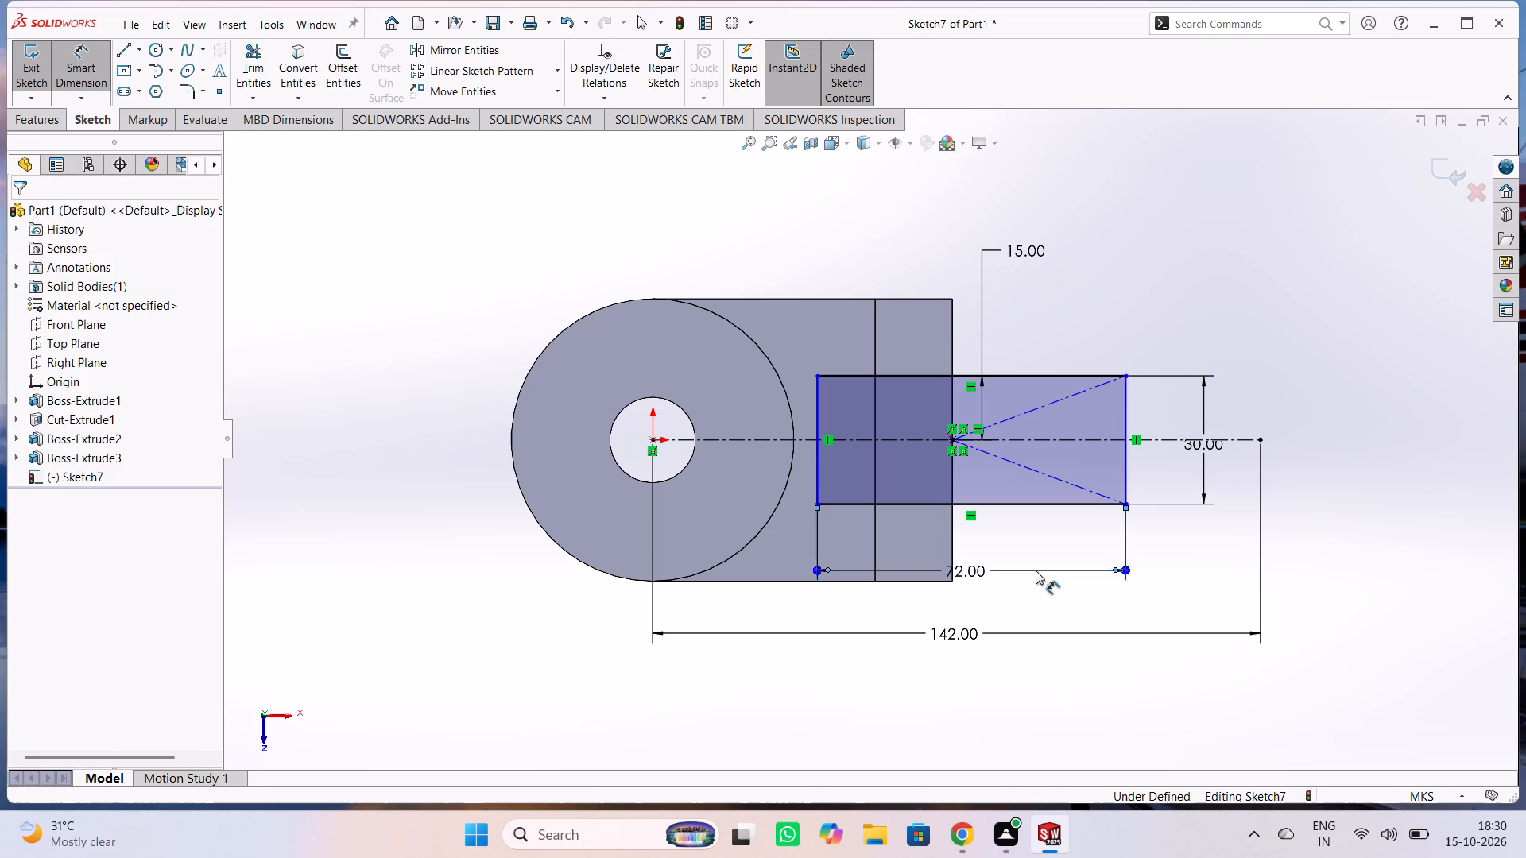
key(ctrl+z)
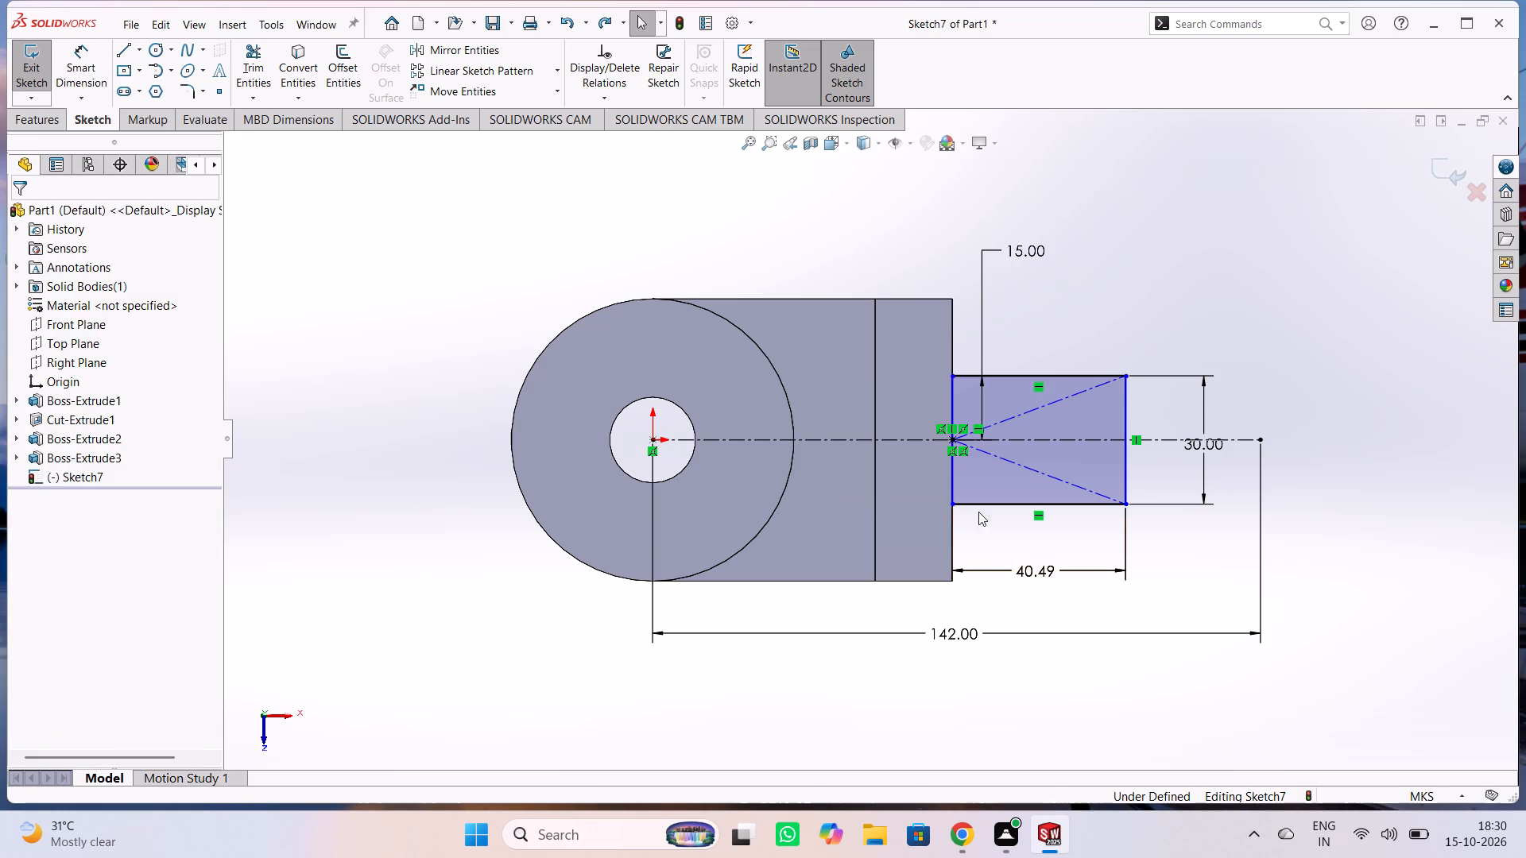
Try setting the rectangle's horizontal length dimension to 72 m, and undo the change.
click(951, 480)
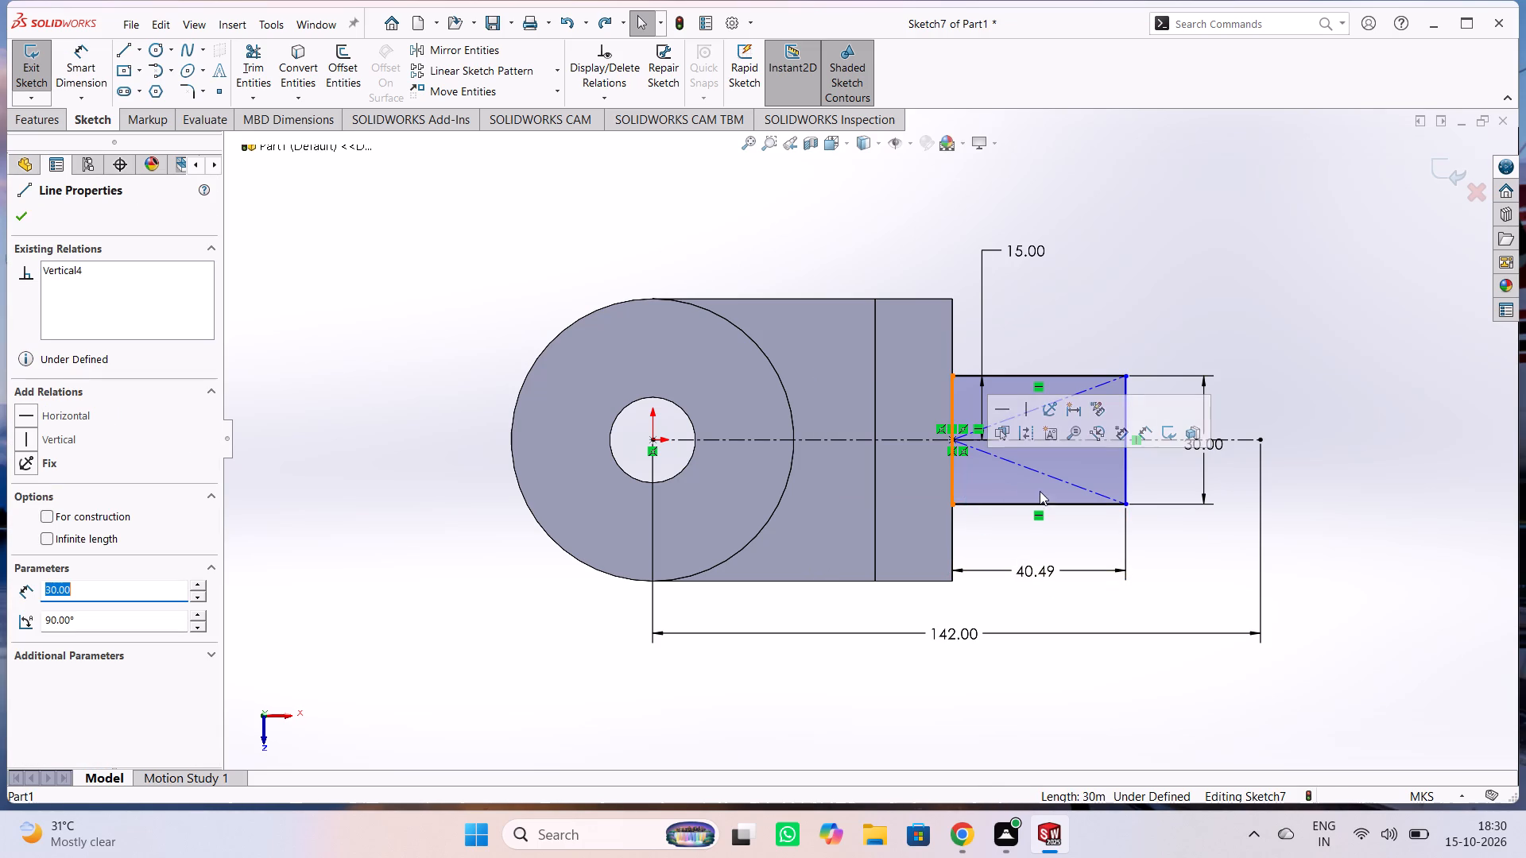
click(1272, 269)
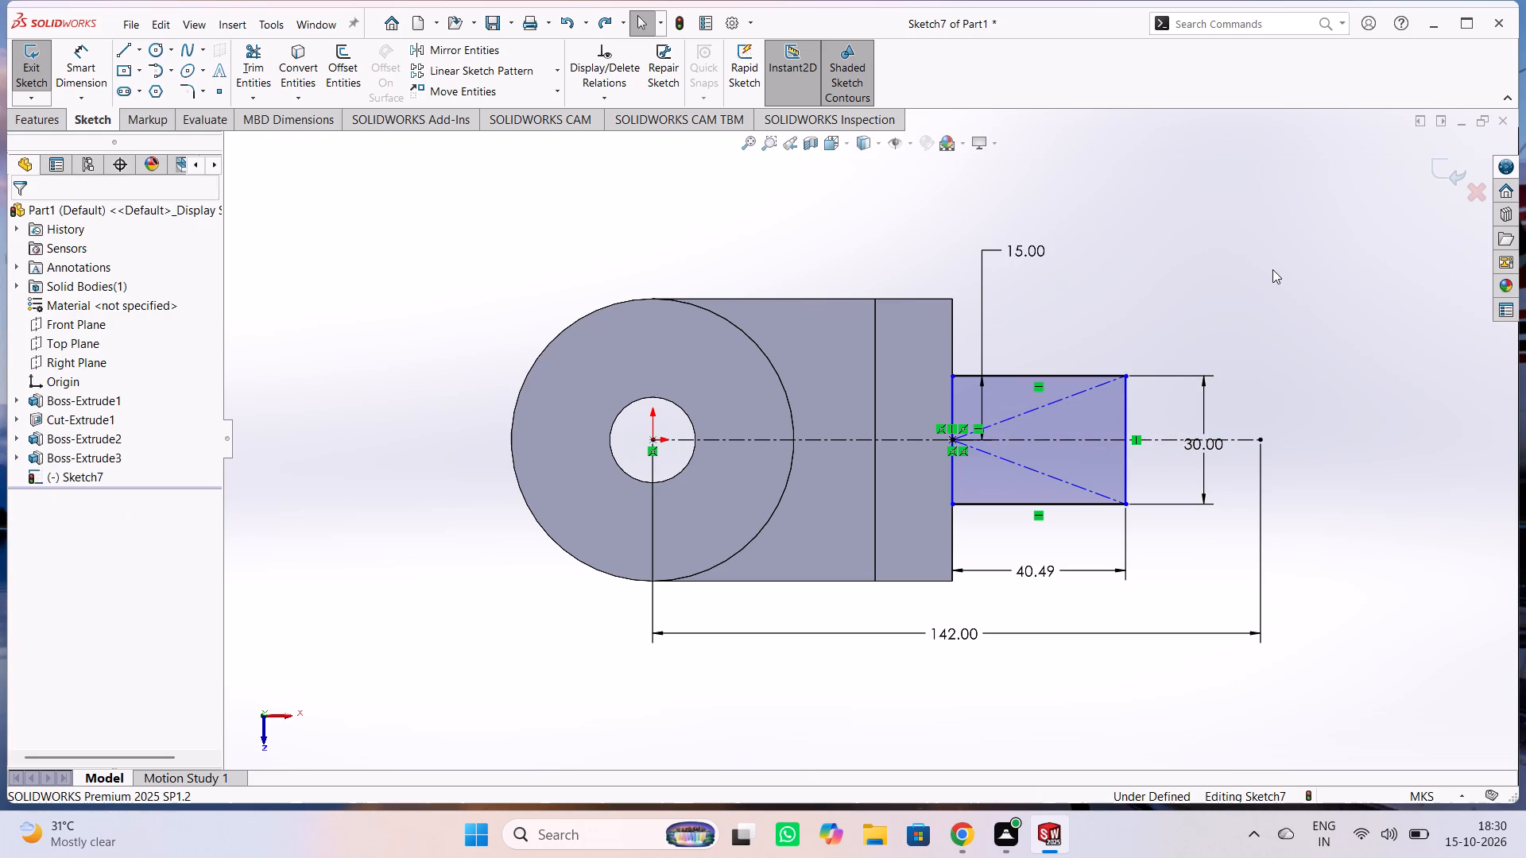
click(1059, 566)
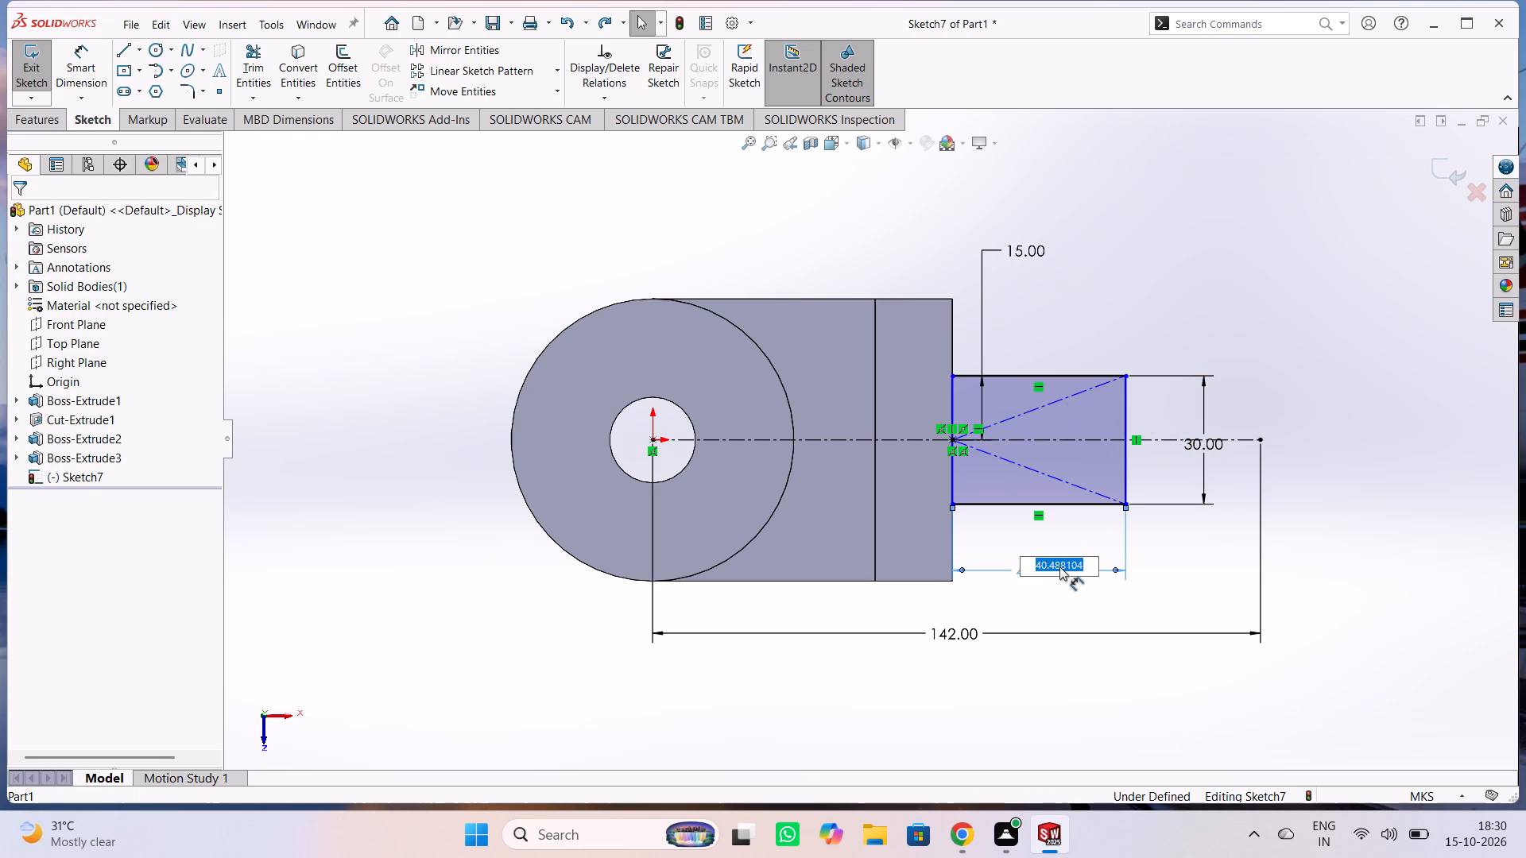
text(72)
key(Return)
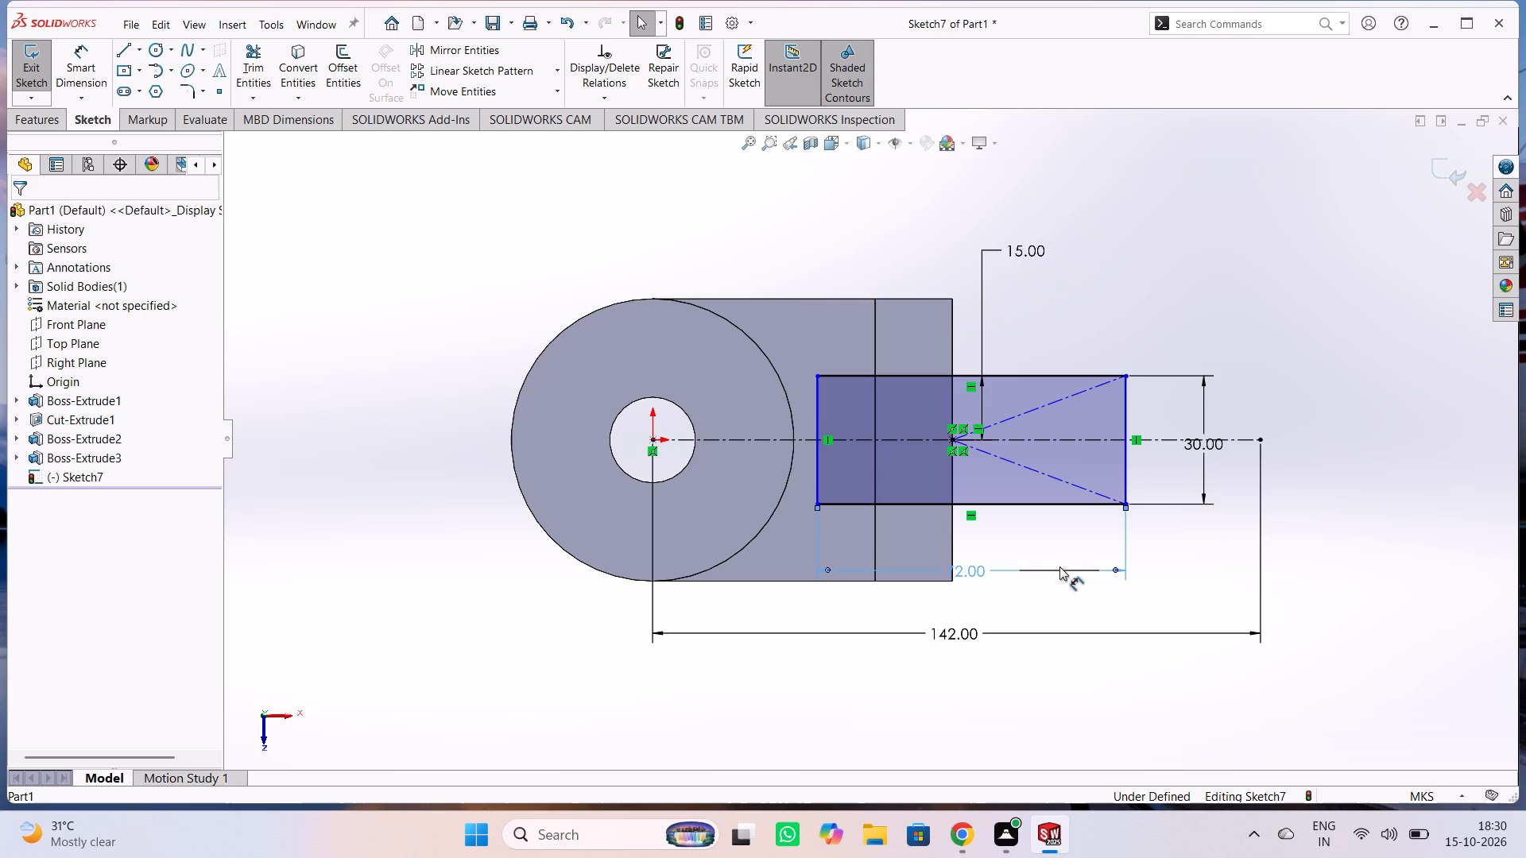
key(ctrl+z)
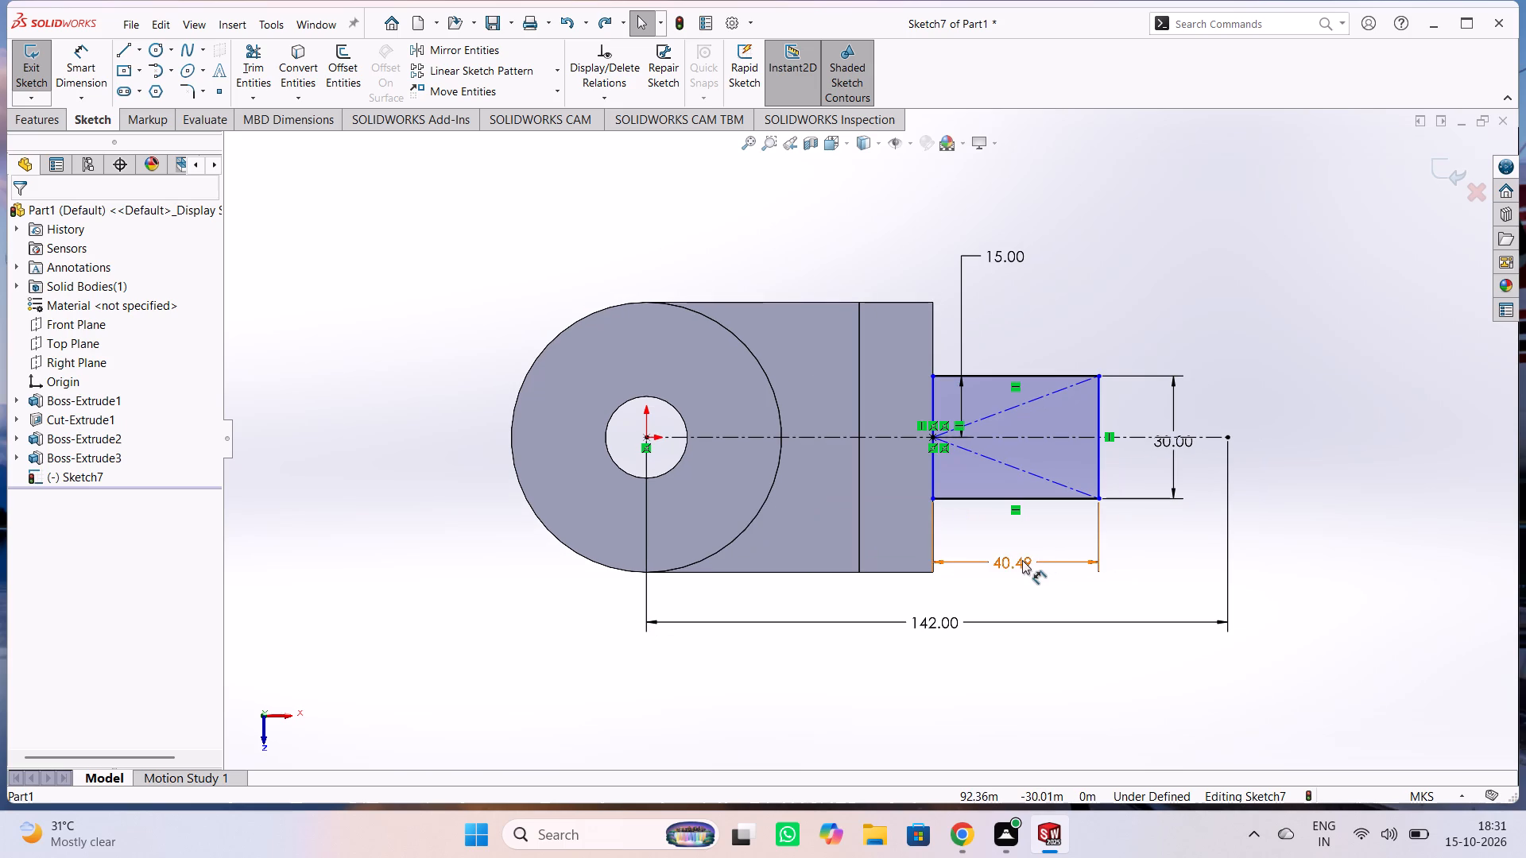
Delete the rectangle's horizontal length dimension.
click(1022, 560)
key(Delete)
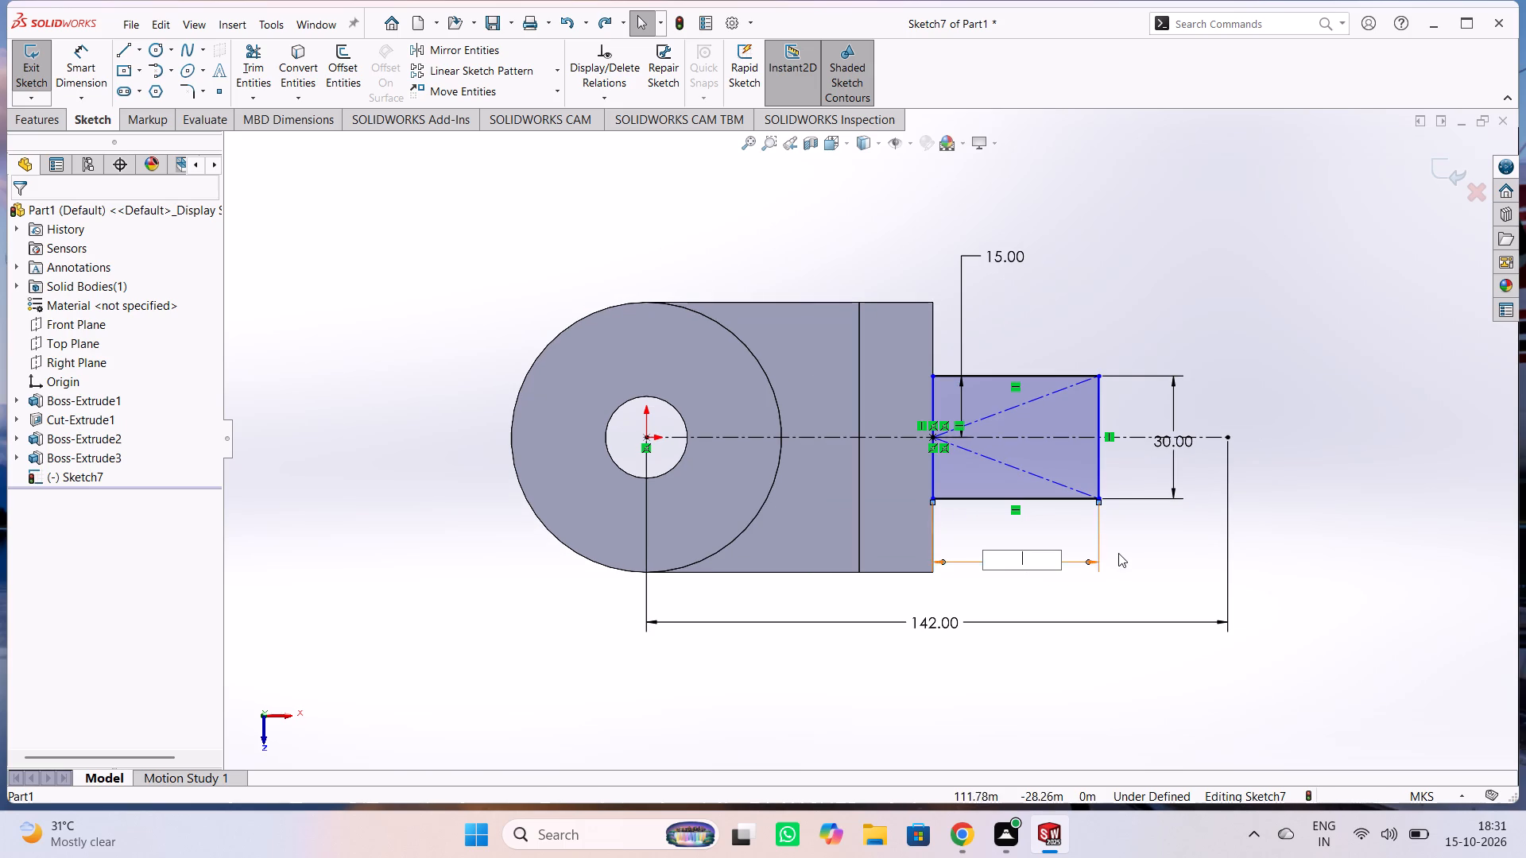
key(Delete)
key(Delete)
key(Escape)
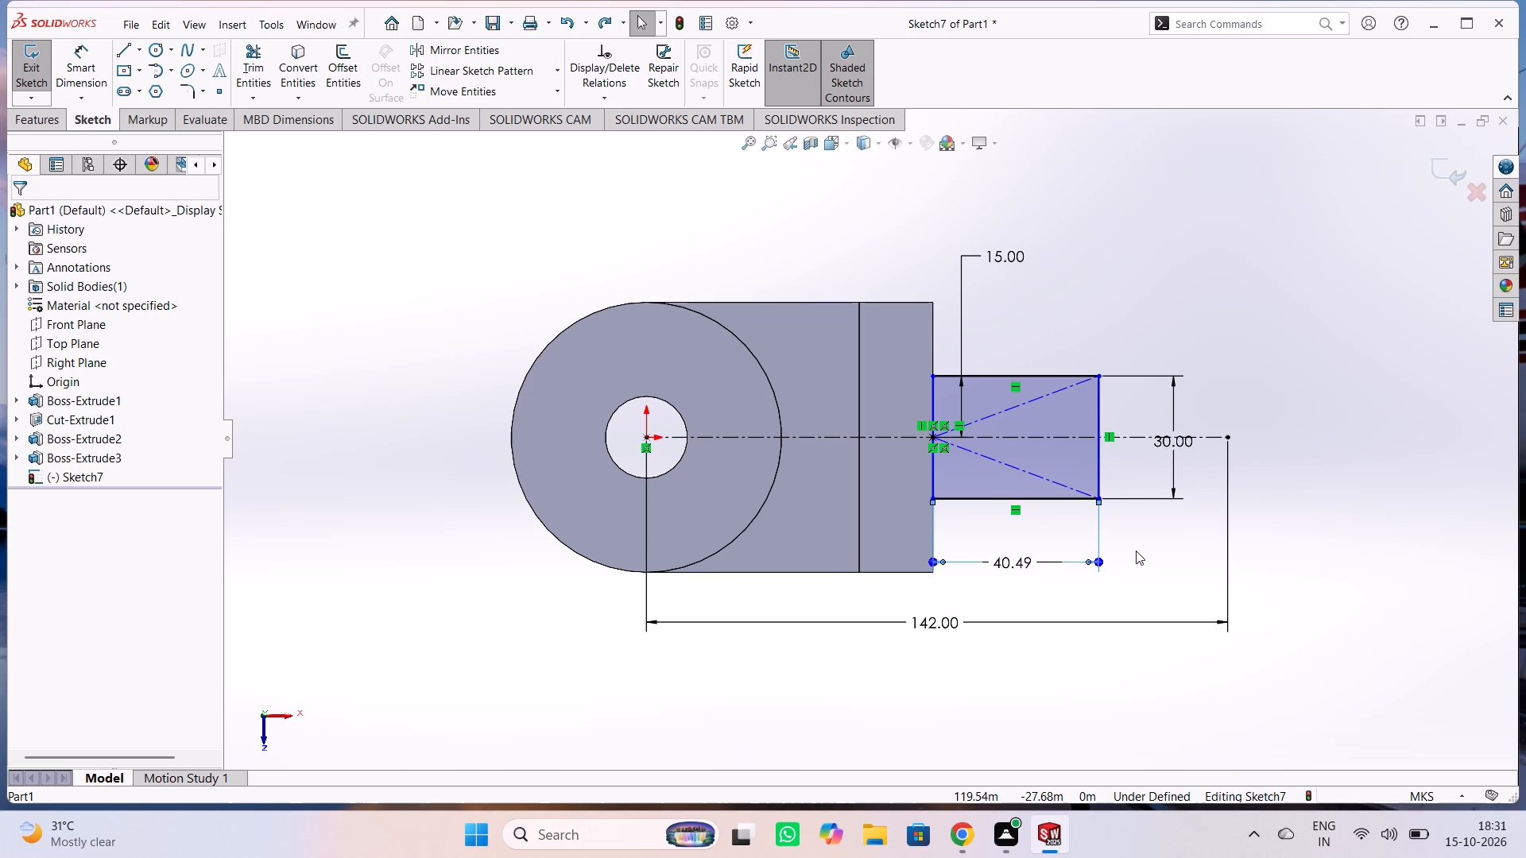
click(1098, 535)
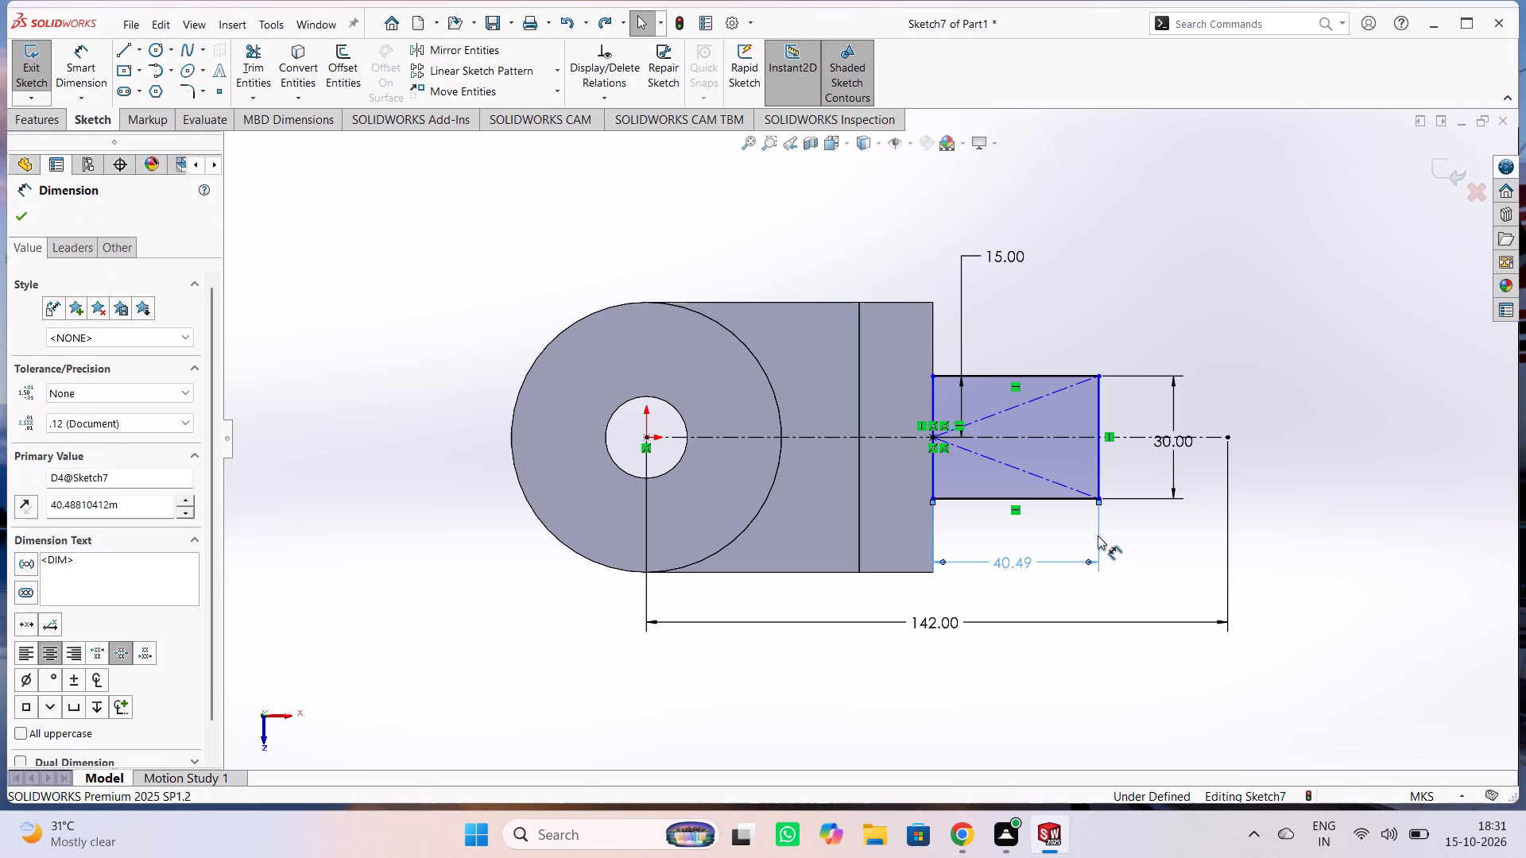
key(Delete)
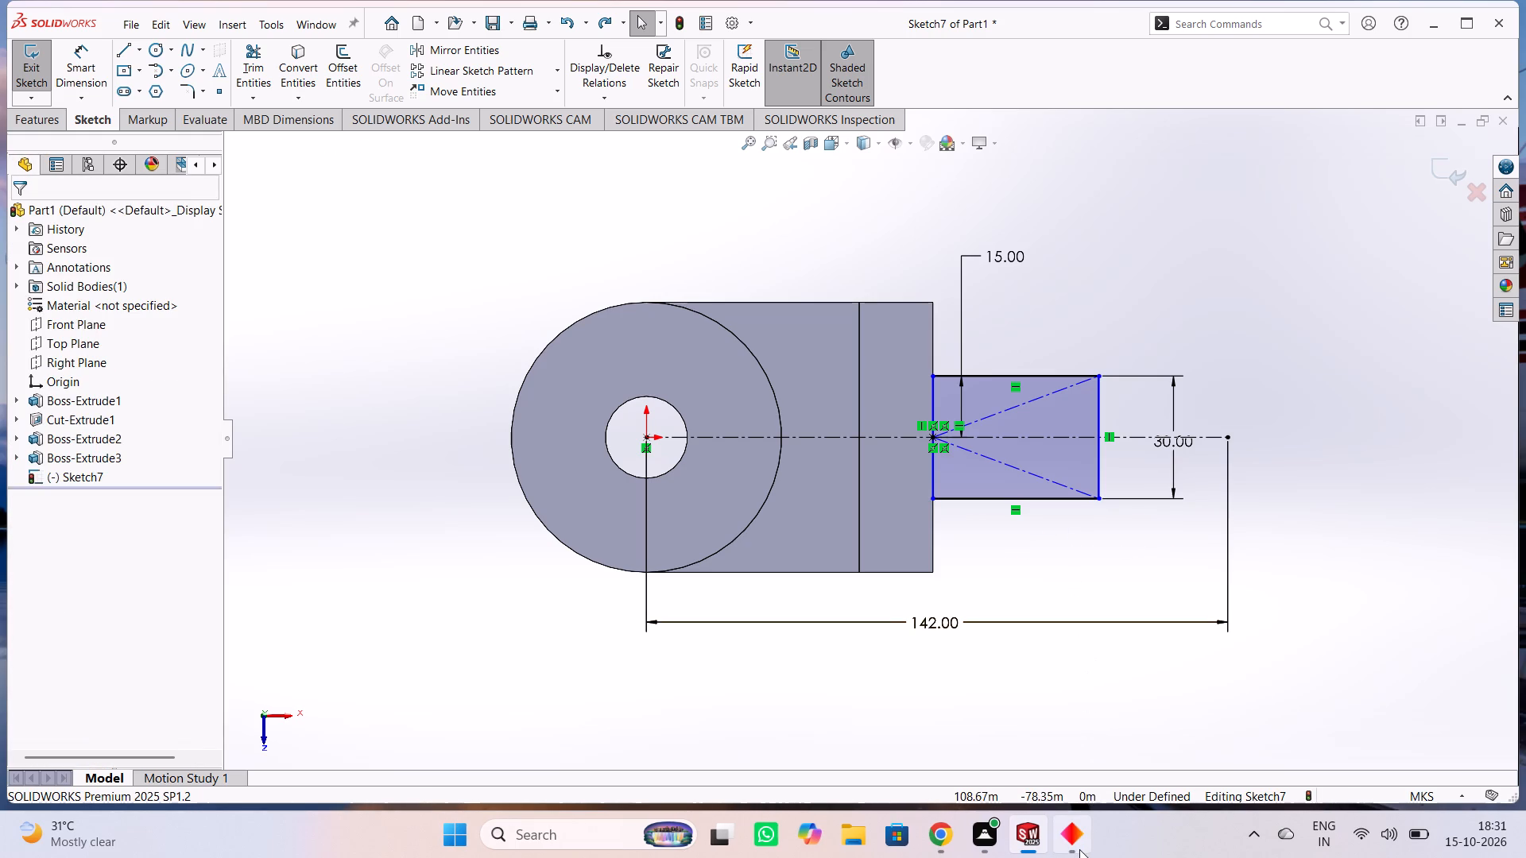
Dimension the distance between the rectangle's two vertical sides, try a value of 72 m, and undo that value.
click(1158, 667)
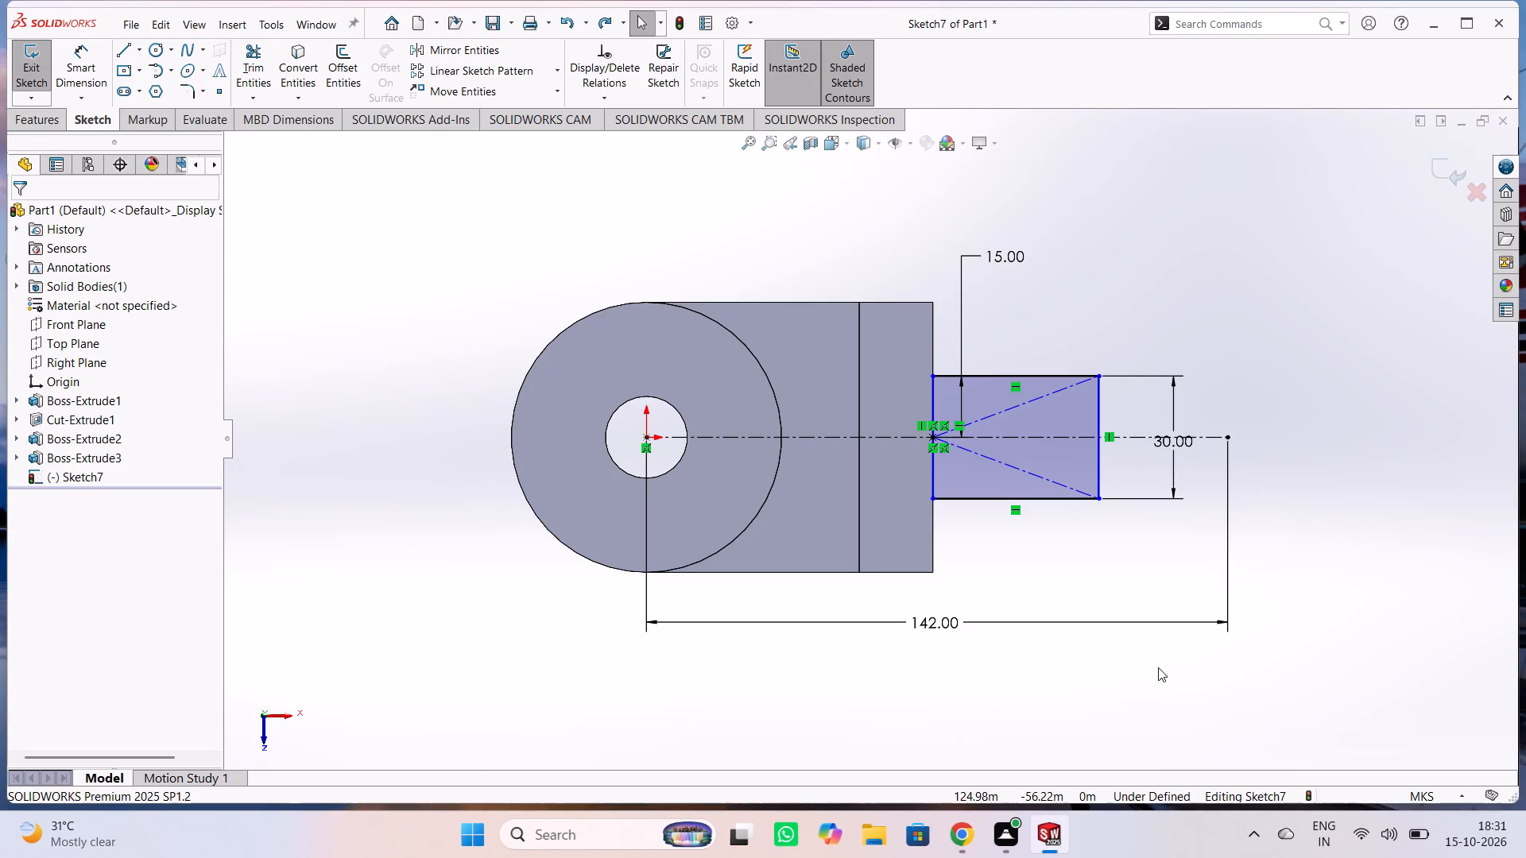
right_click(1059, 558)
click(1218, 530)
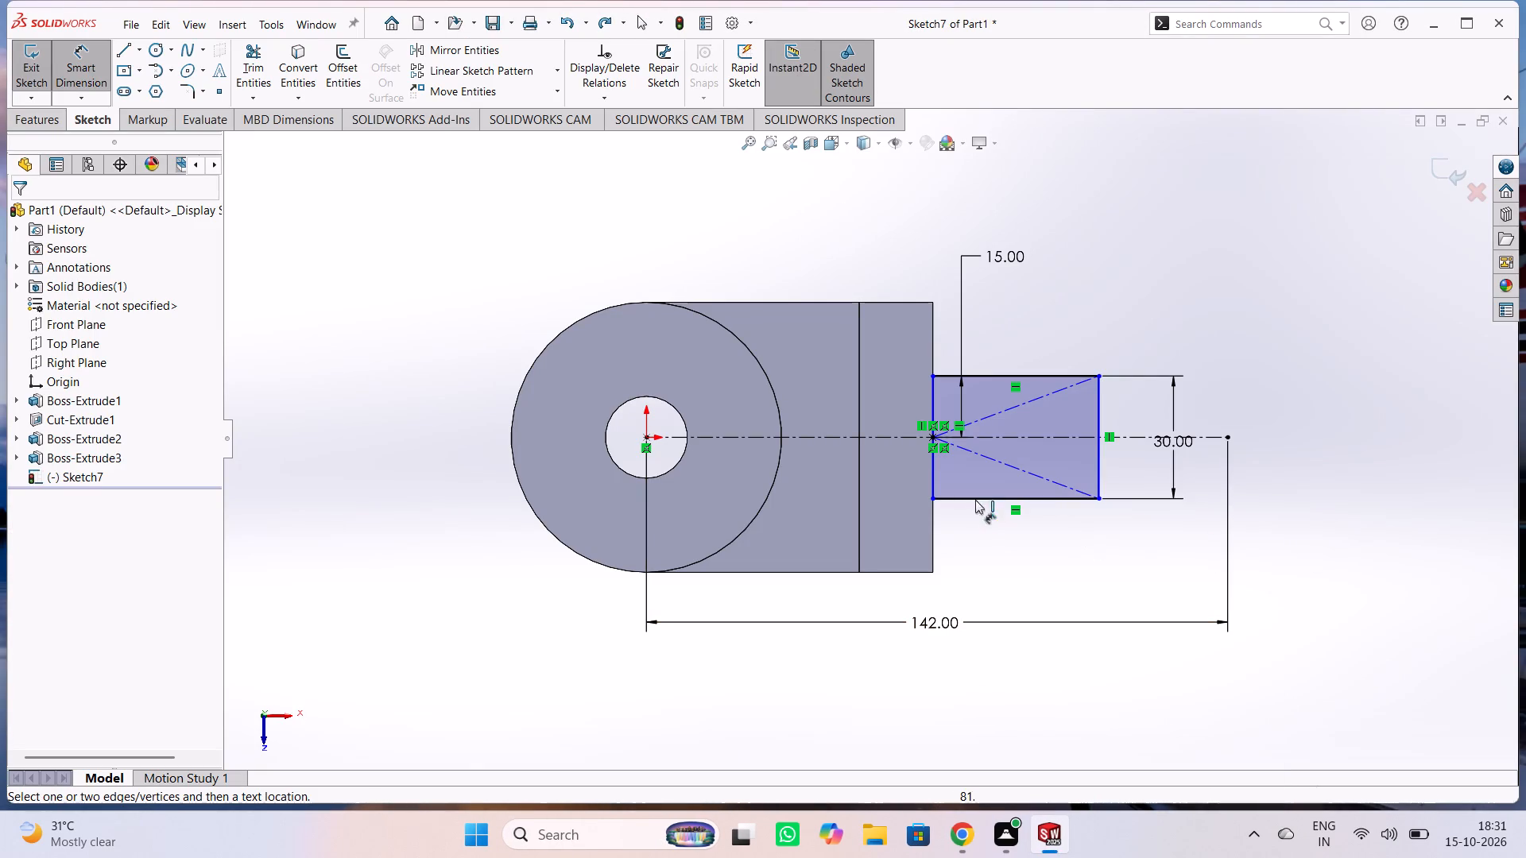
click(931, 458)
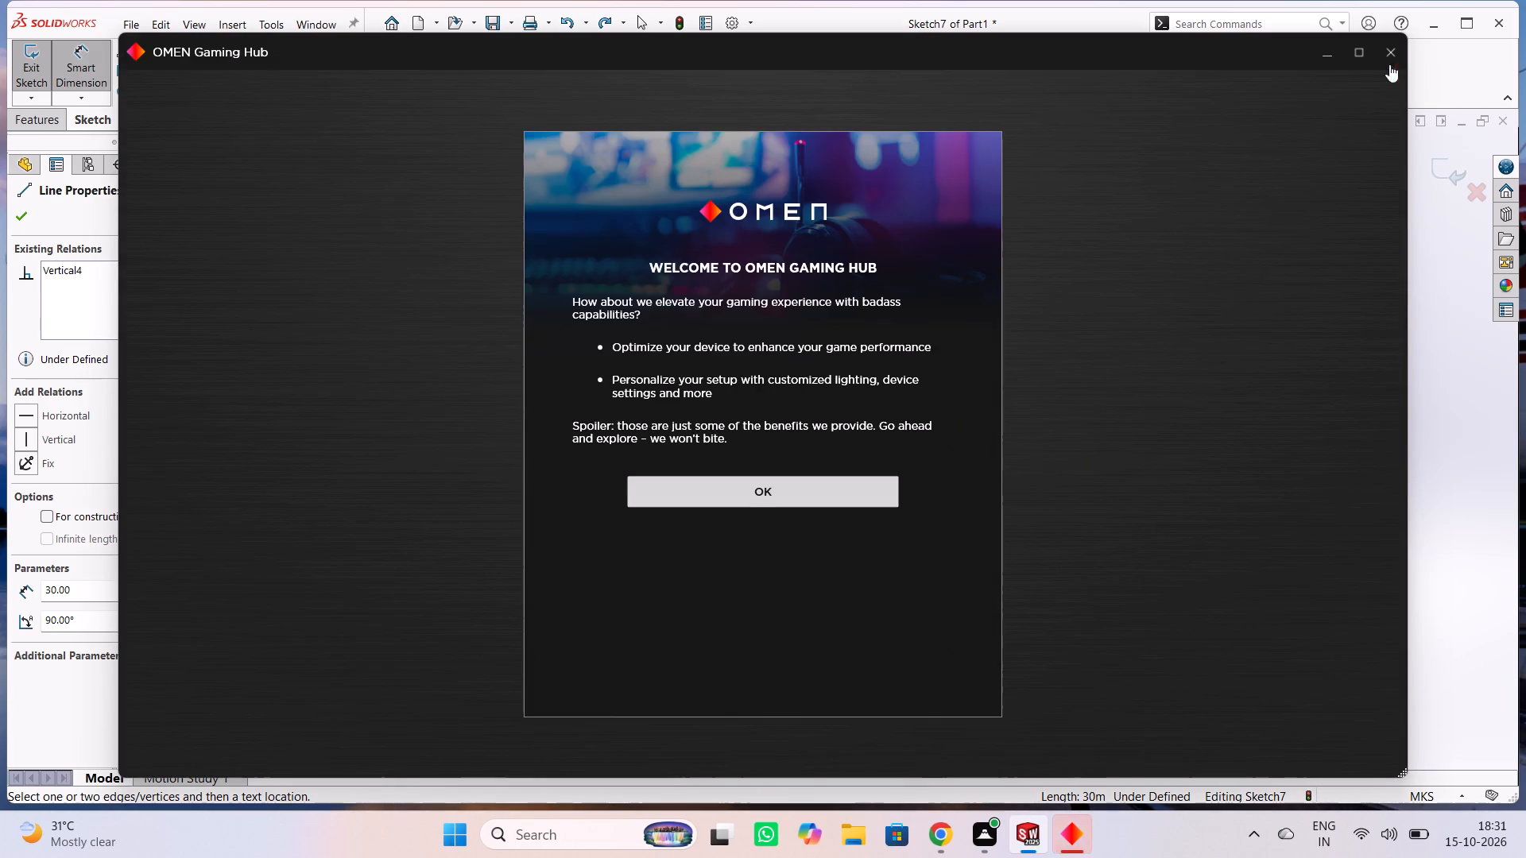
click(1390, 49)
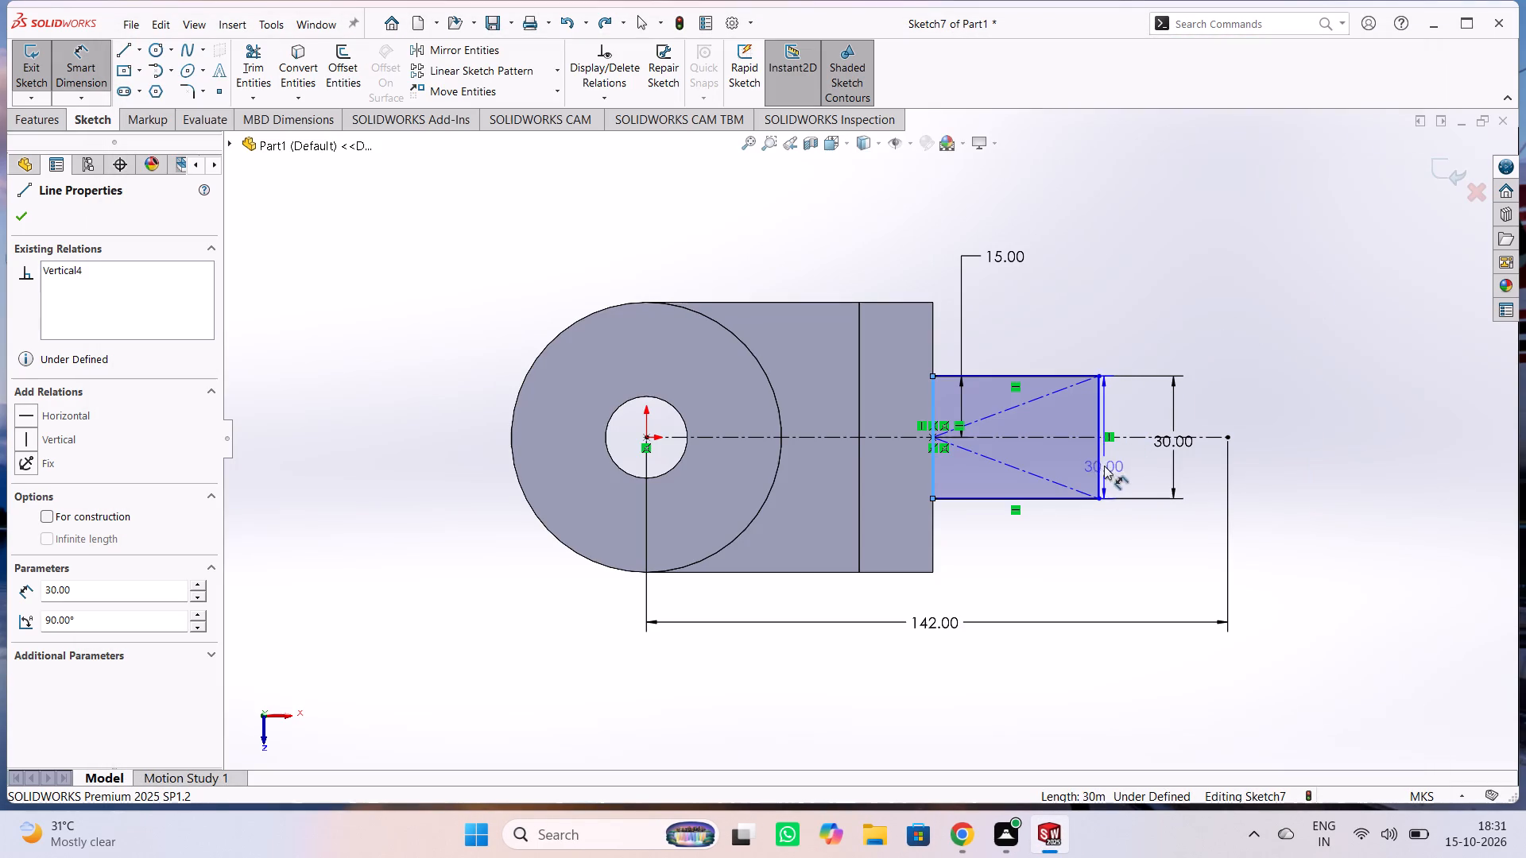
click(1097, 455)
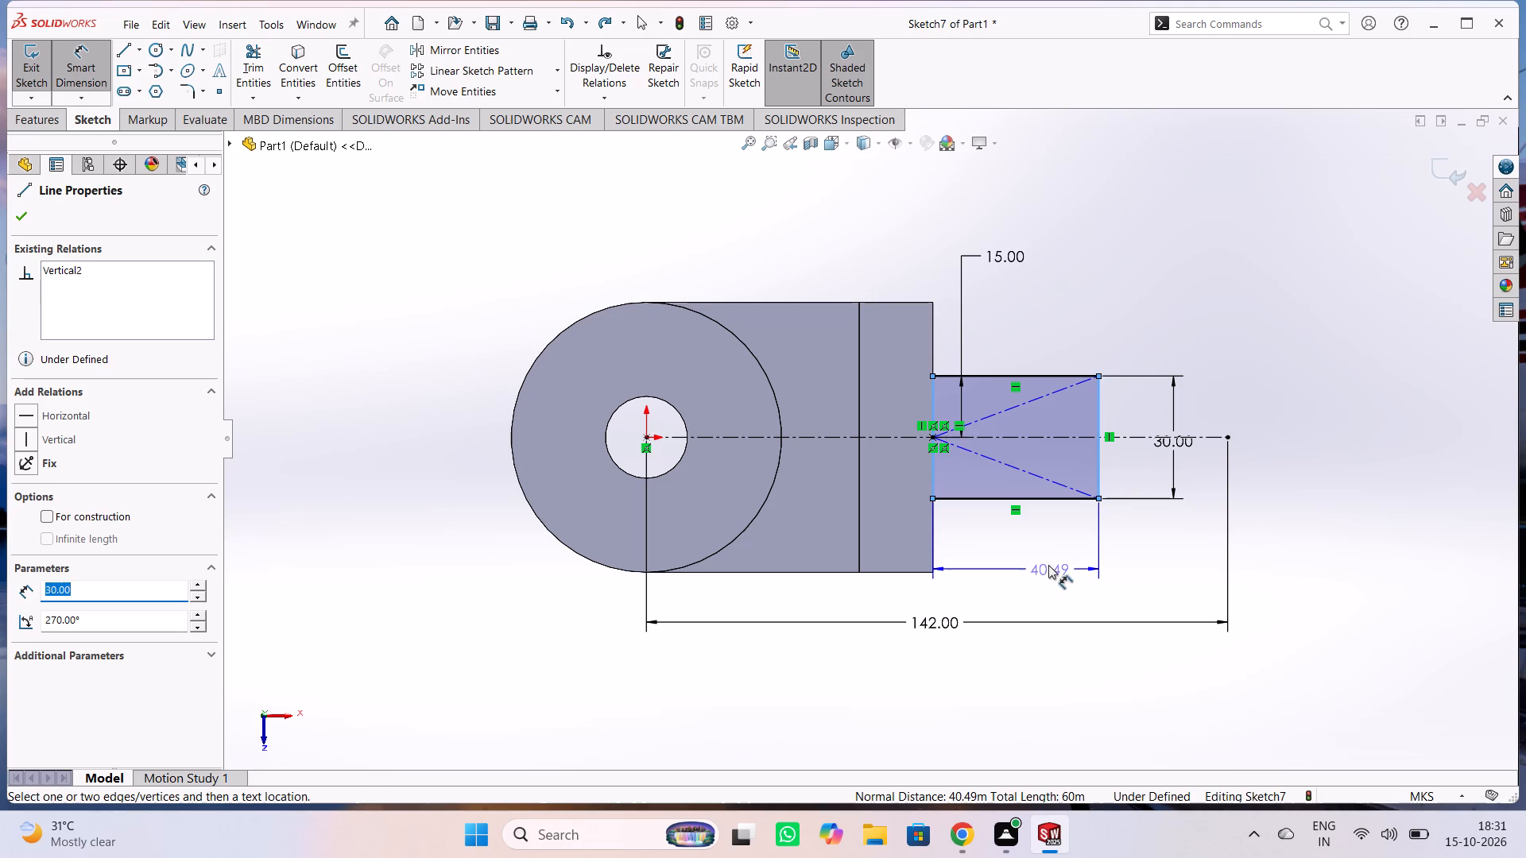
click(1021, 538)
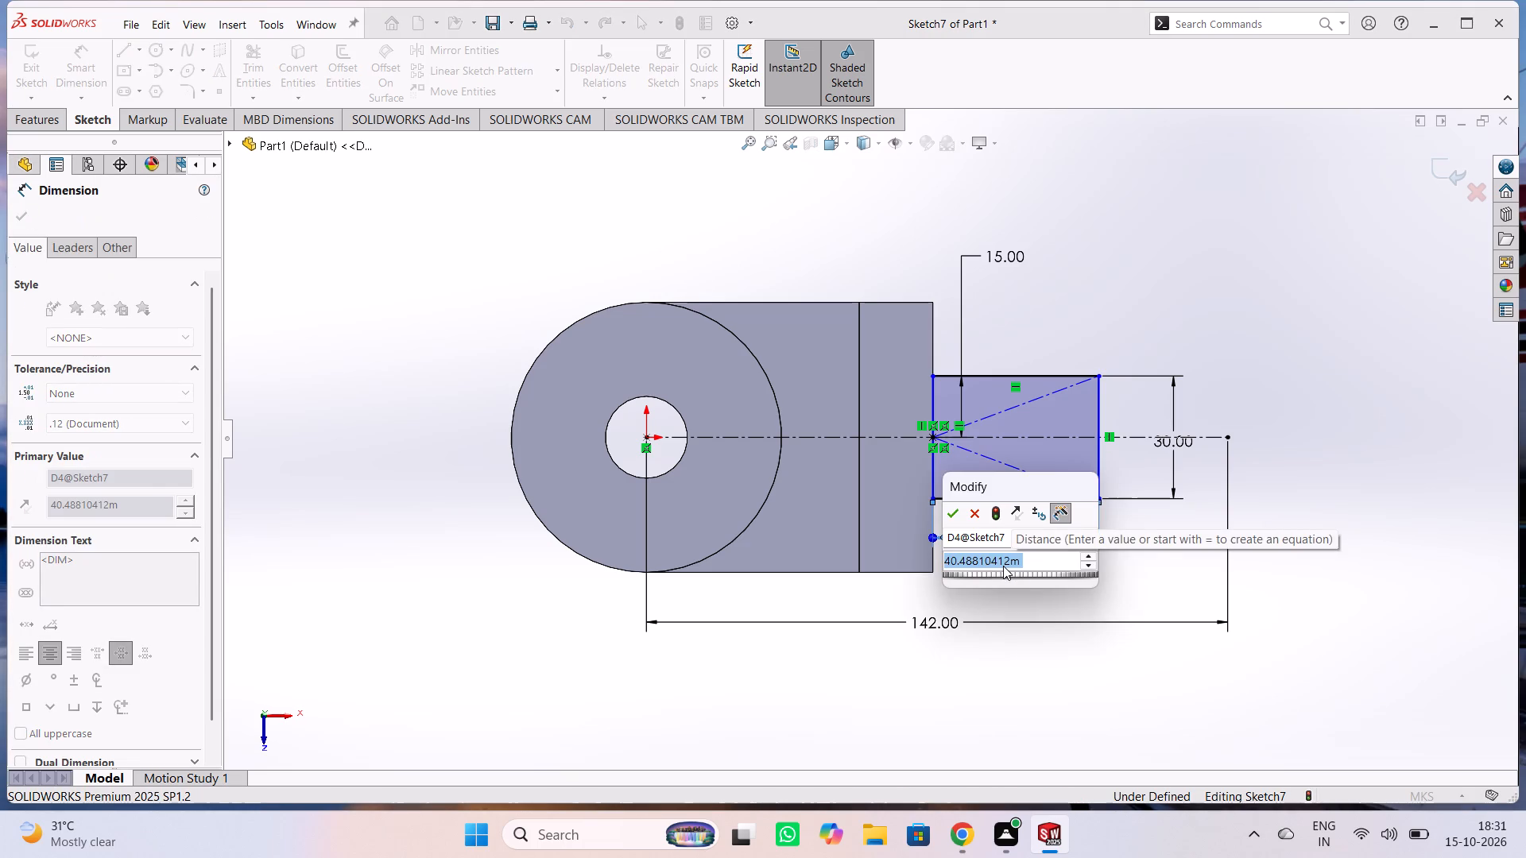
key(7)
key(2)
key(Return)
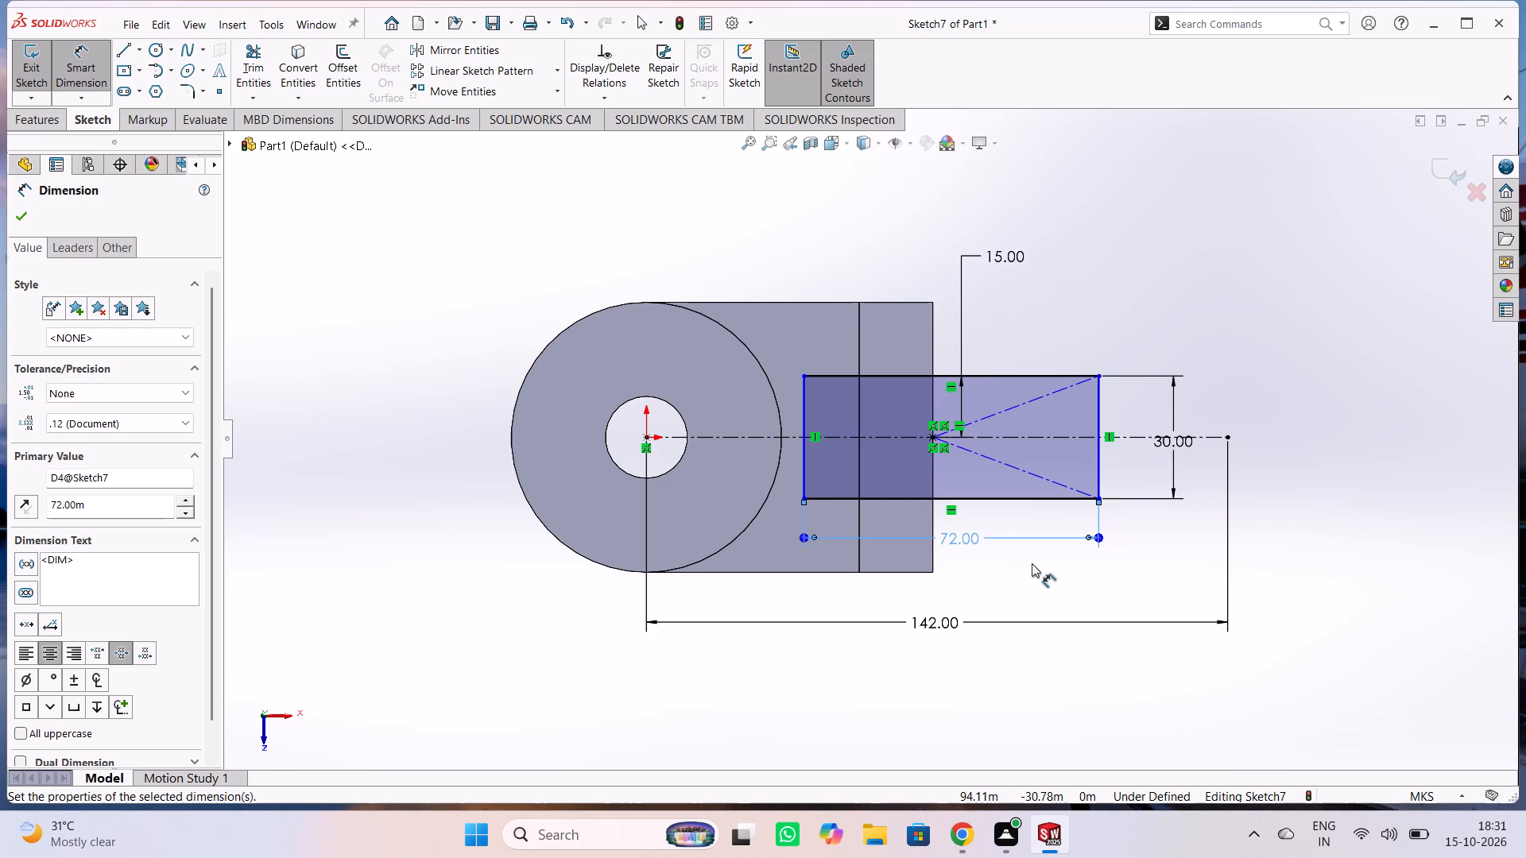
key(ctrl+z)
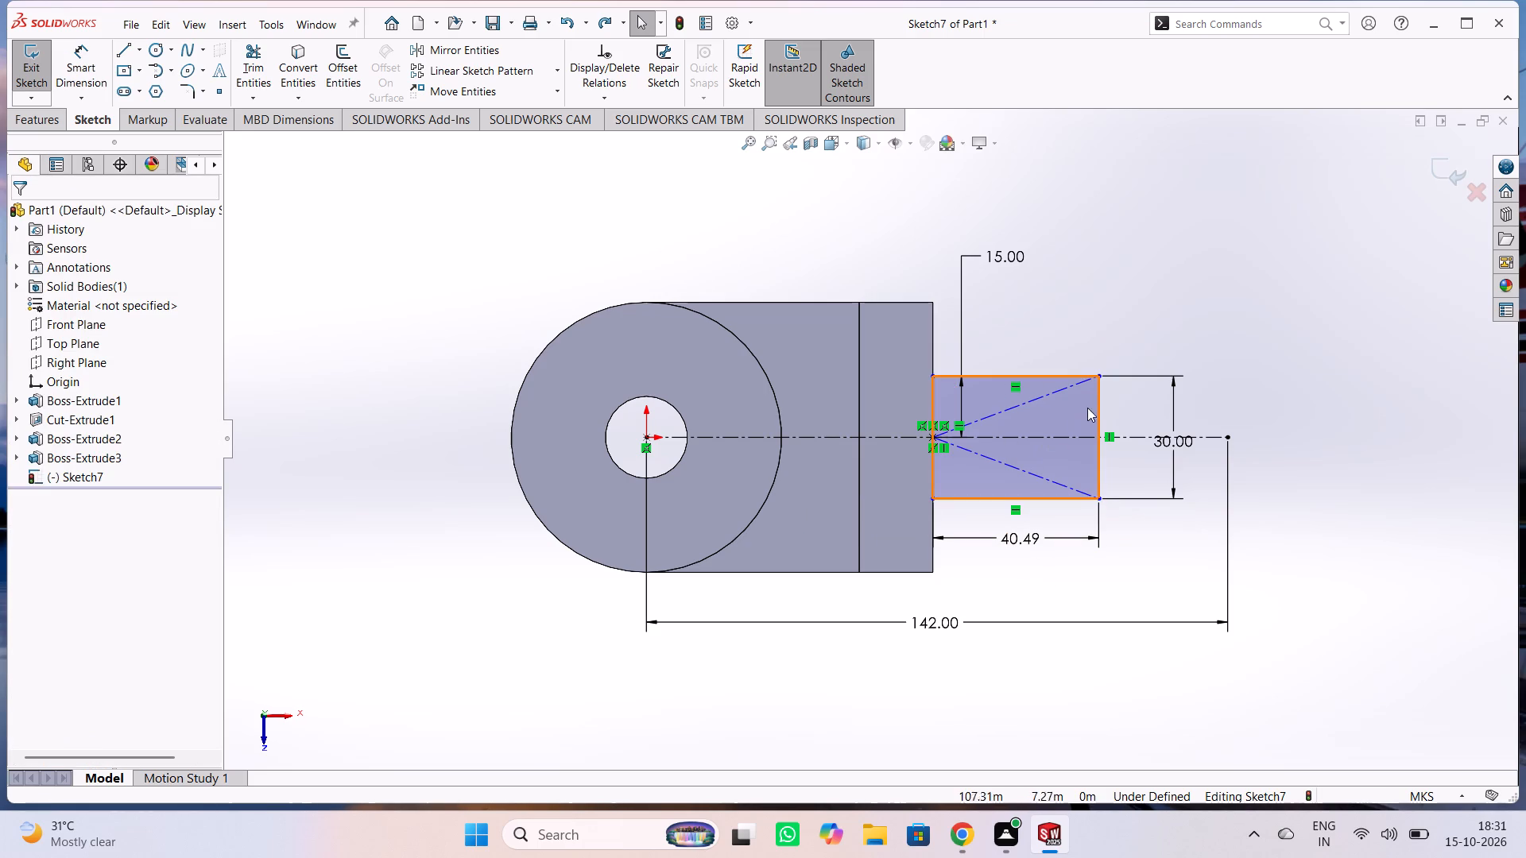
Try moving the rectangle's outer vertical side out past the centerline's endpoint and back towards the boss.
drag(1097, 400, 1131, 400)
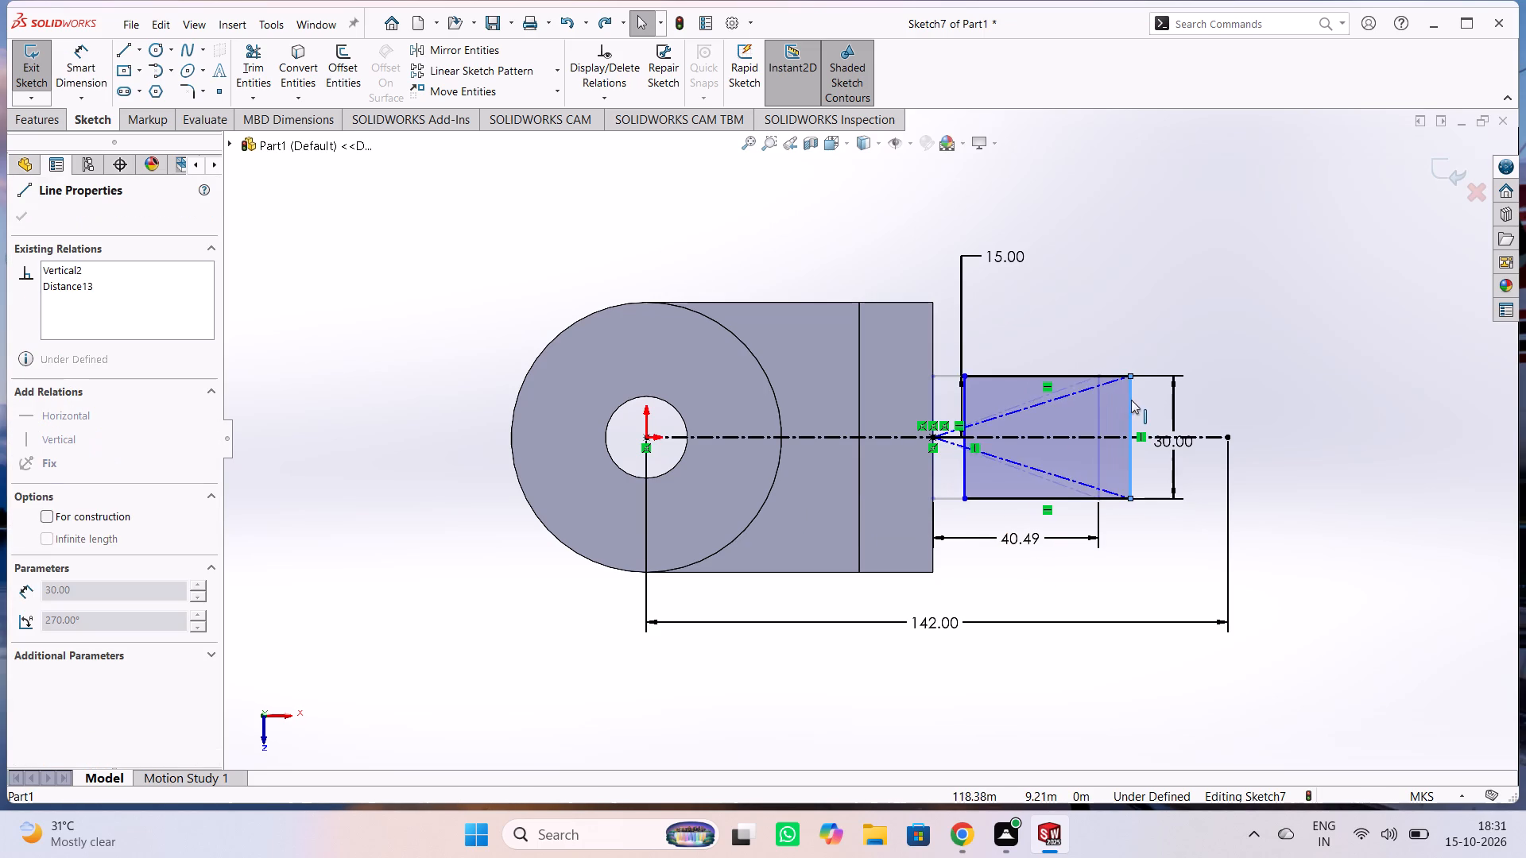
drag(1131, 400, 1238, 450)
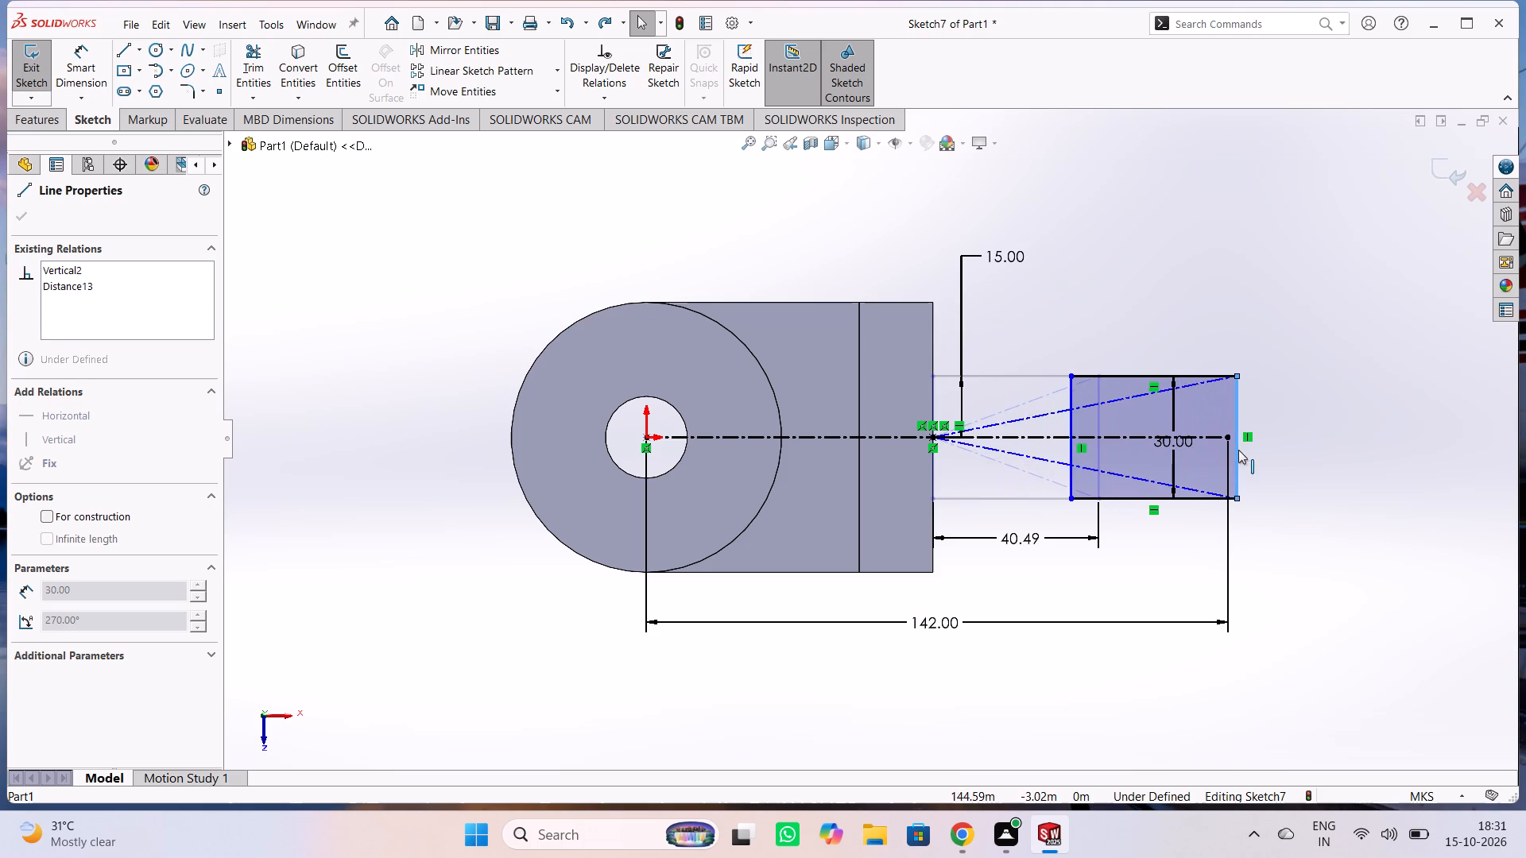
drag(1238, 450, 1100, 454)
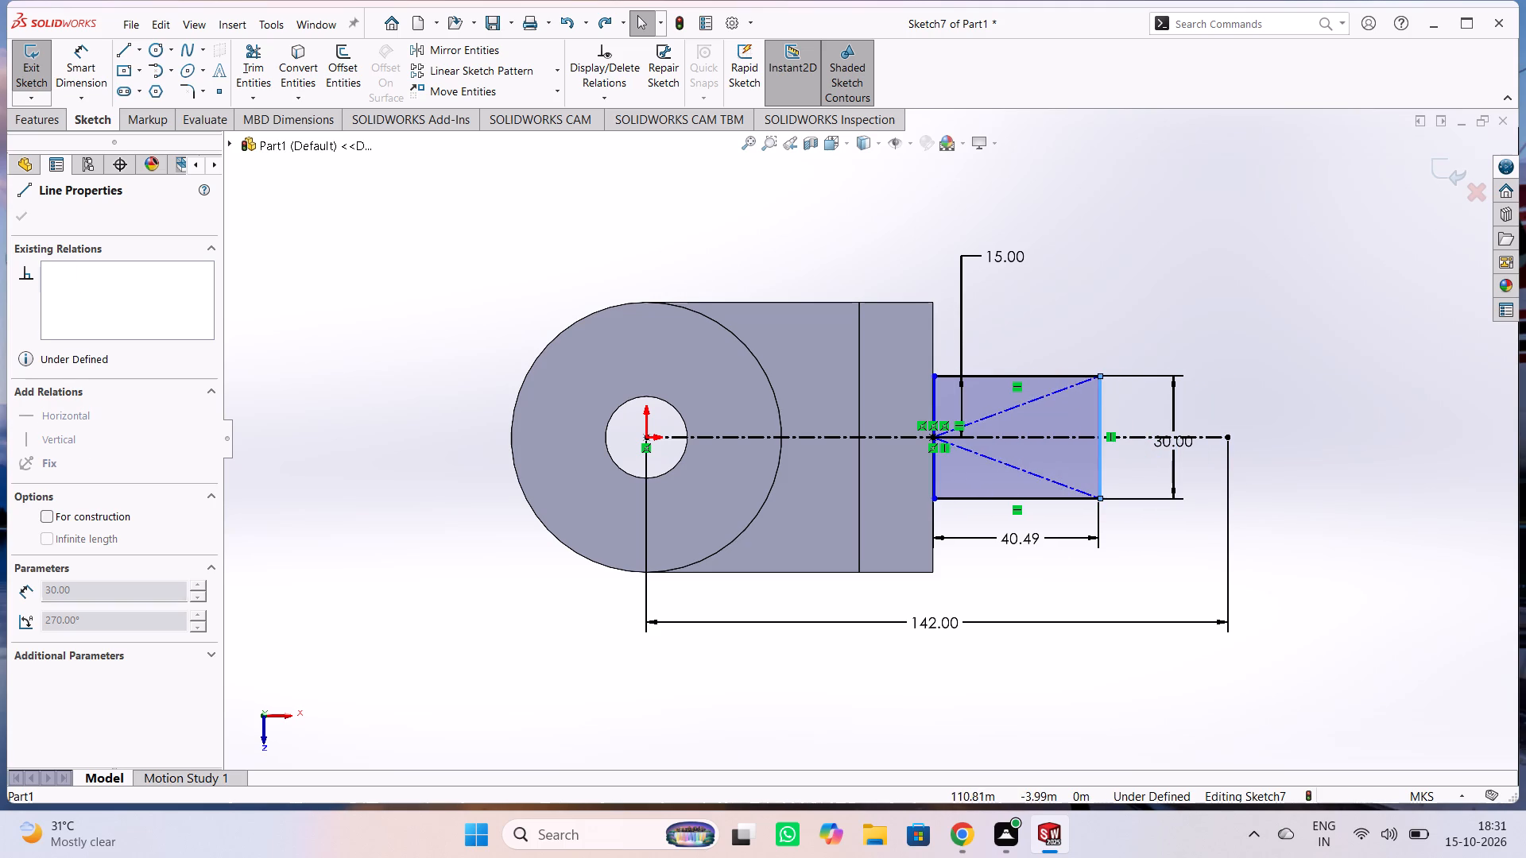
Undo the sketch edits back through the 15 m and 142 m values until the horizontal centerline and its dimension are removed.
key(ctrl+z)
key(ctrl+z)
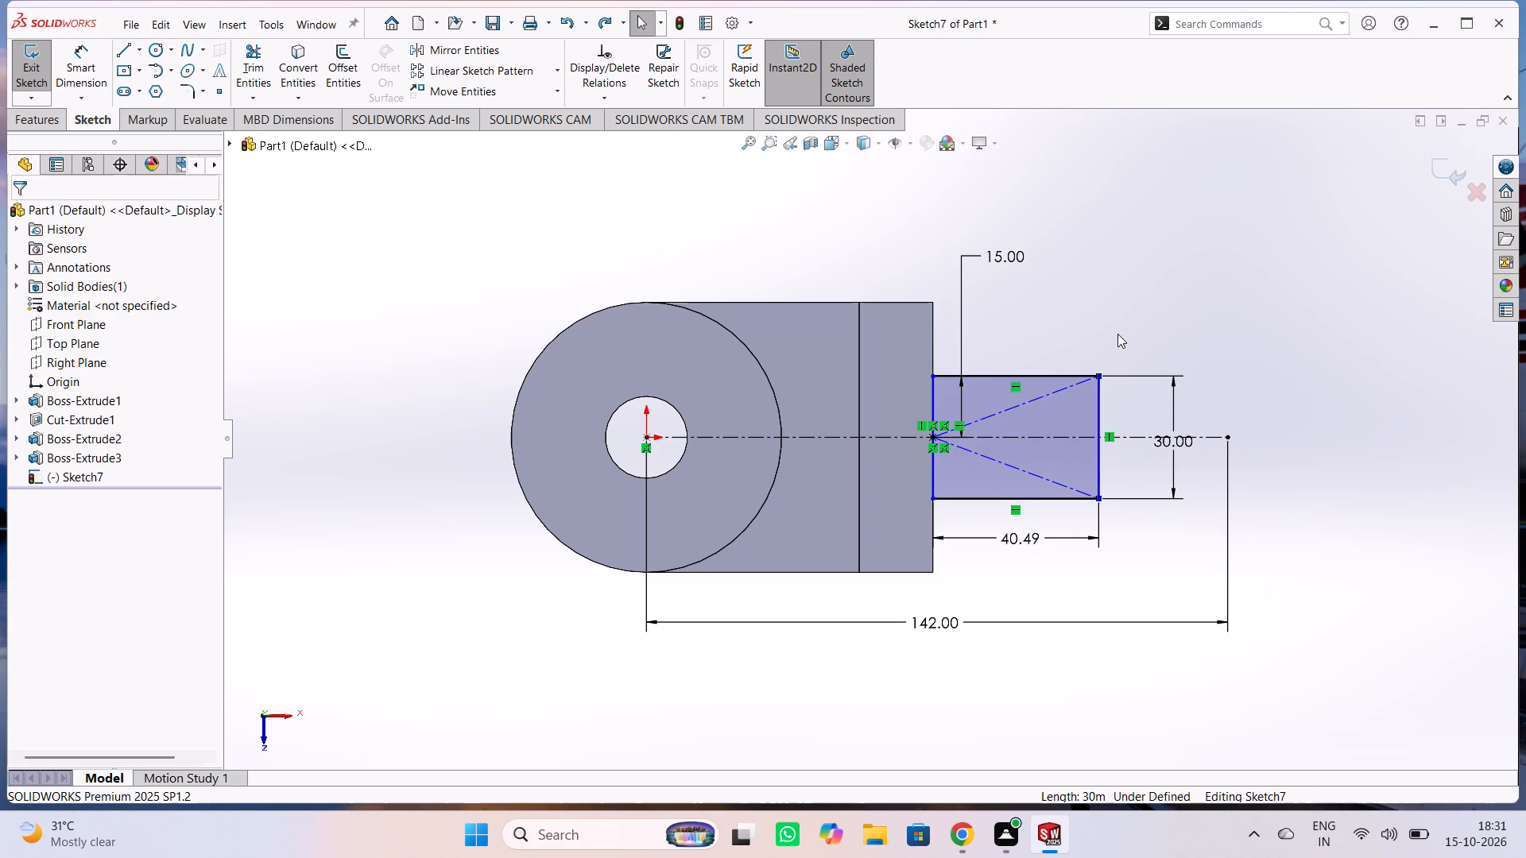
key(ctrl+z)
key(ctrl+z)
key(ctrl+z)
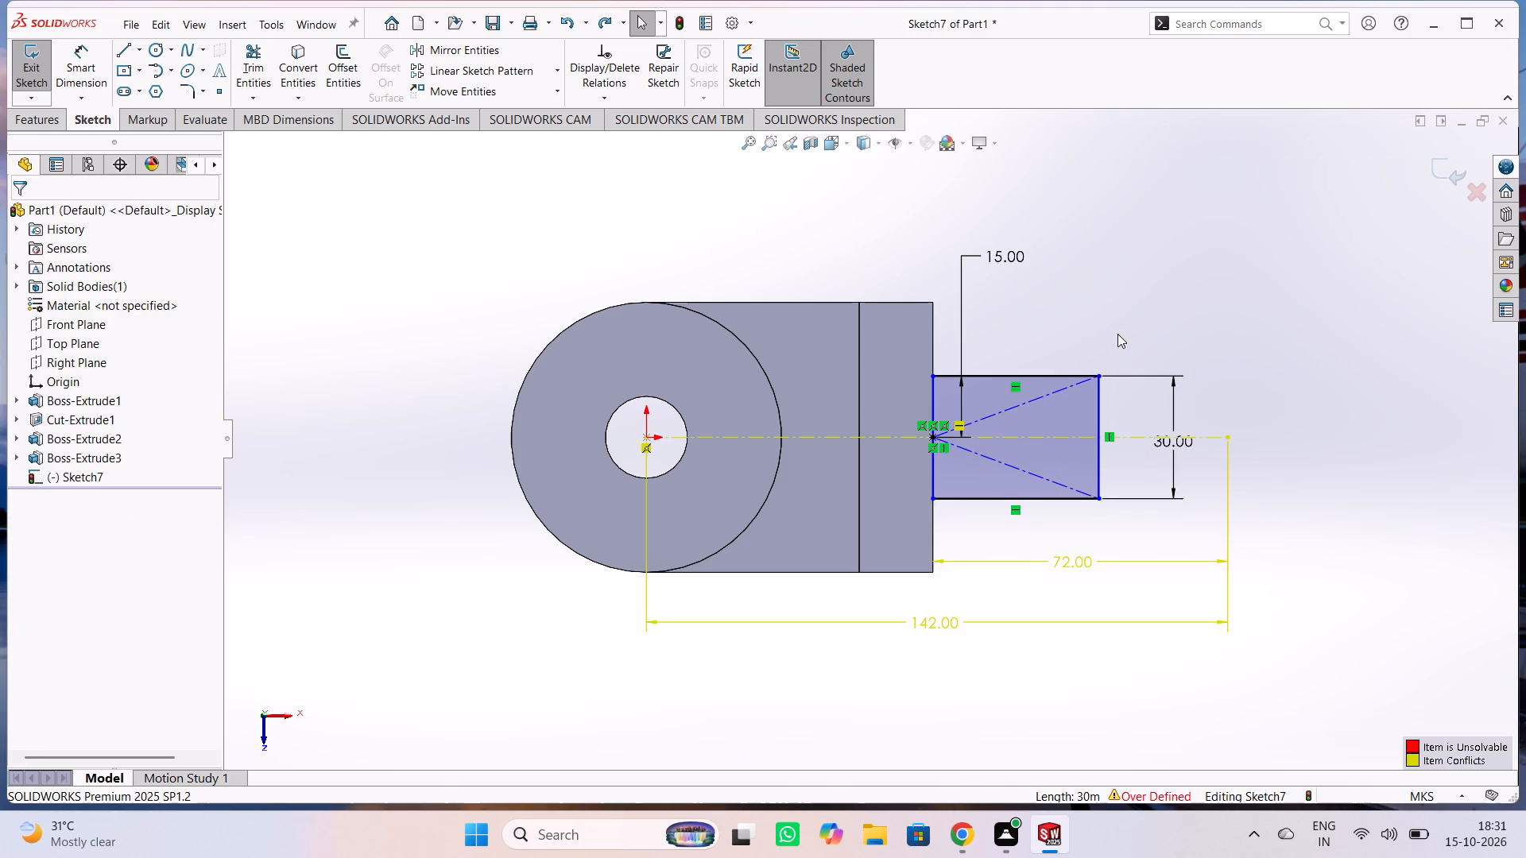
key(ctrl+z)
key(z)
key(ctrl+z)
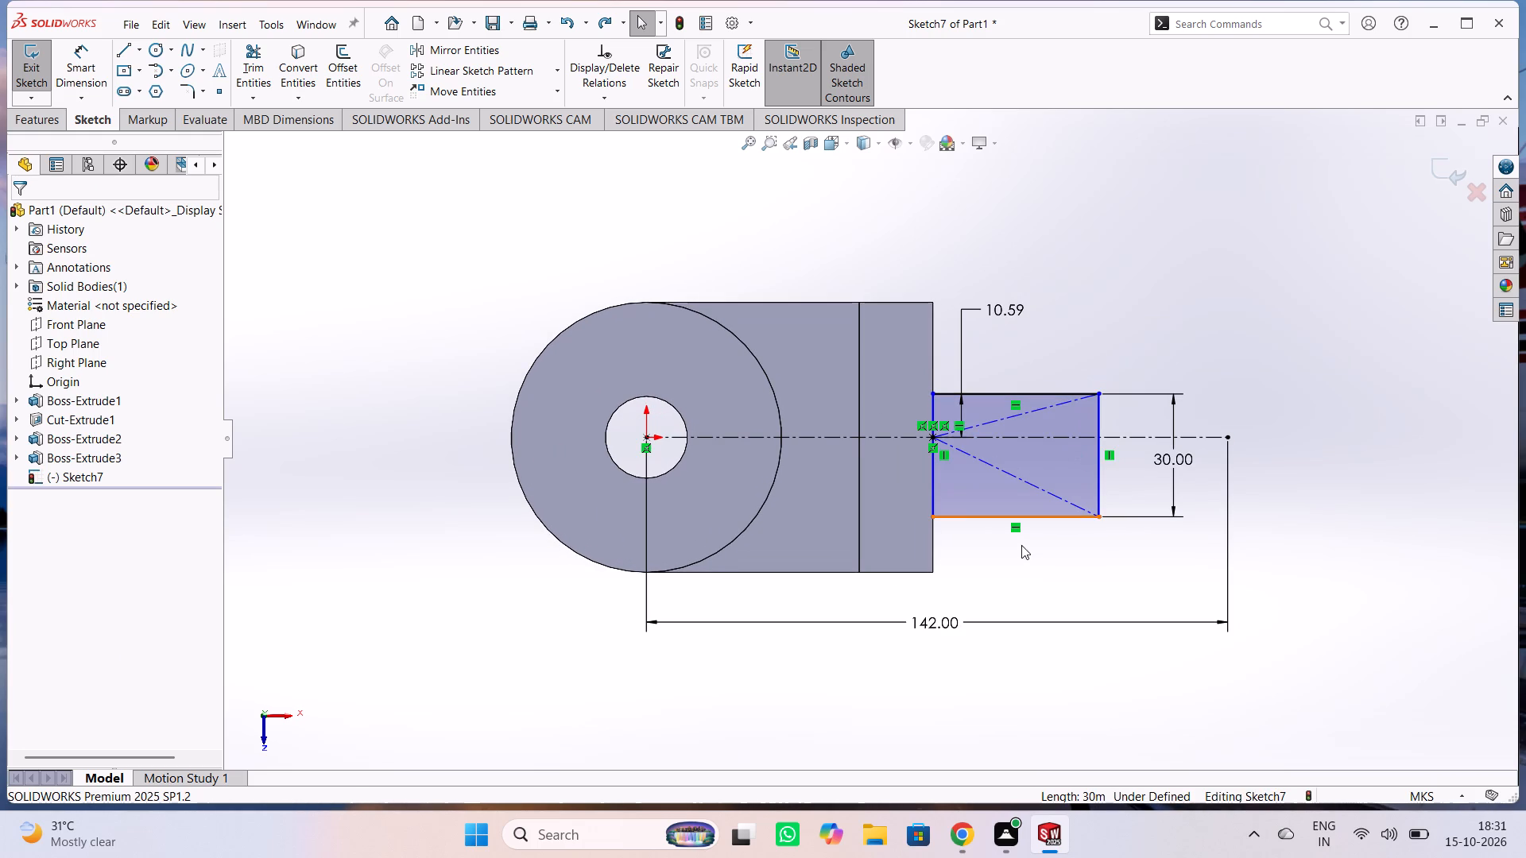
key(ctrl+z)
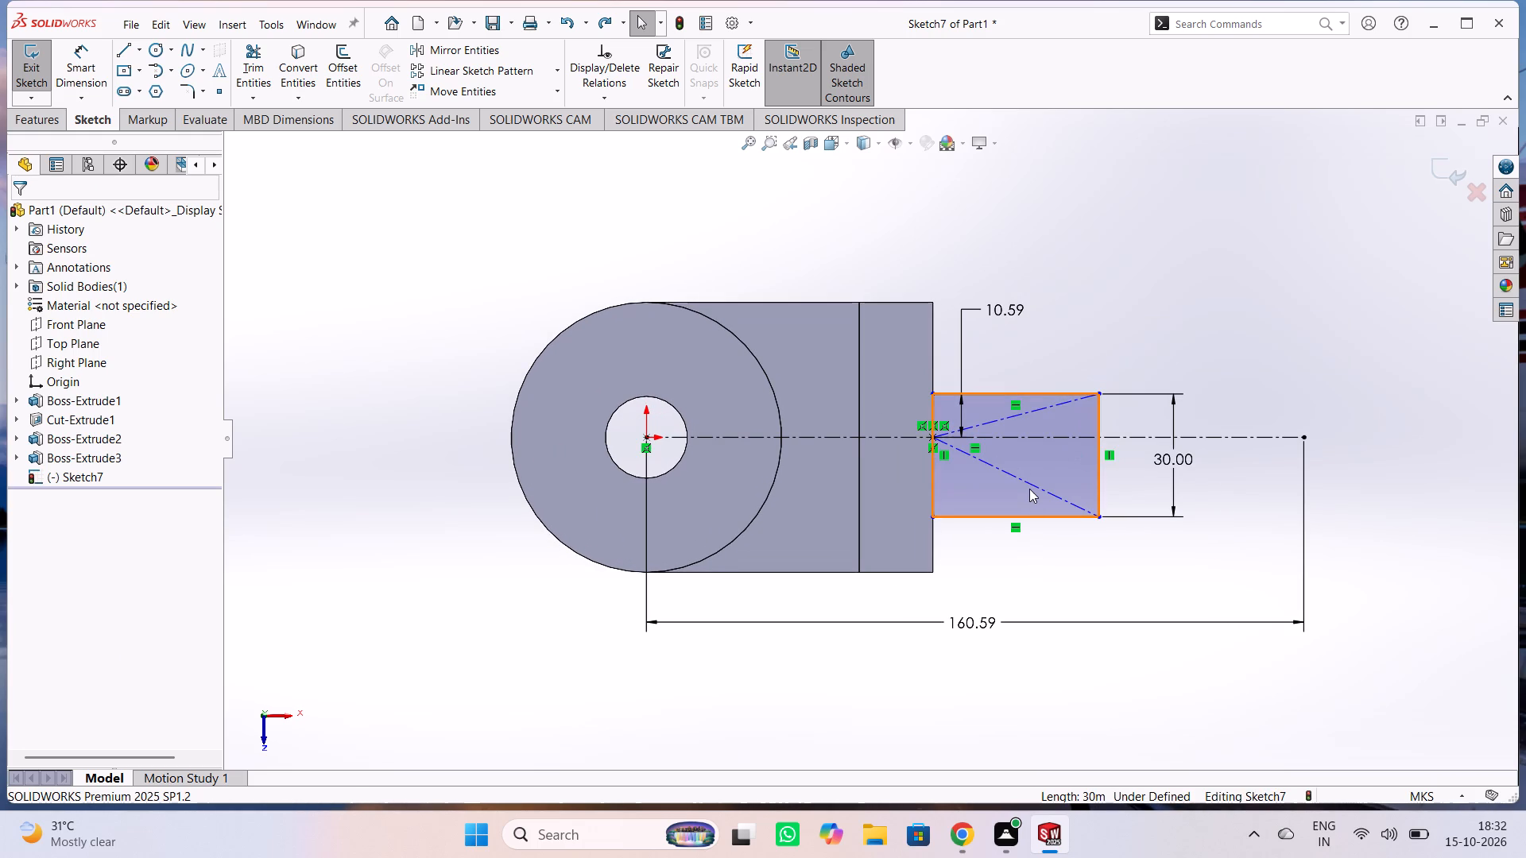
key(ctrl+z)
key(ctrl+z)
key(ctrl+z)
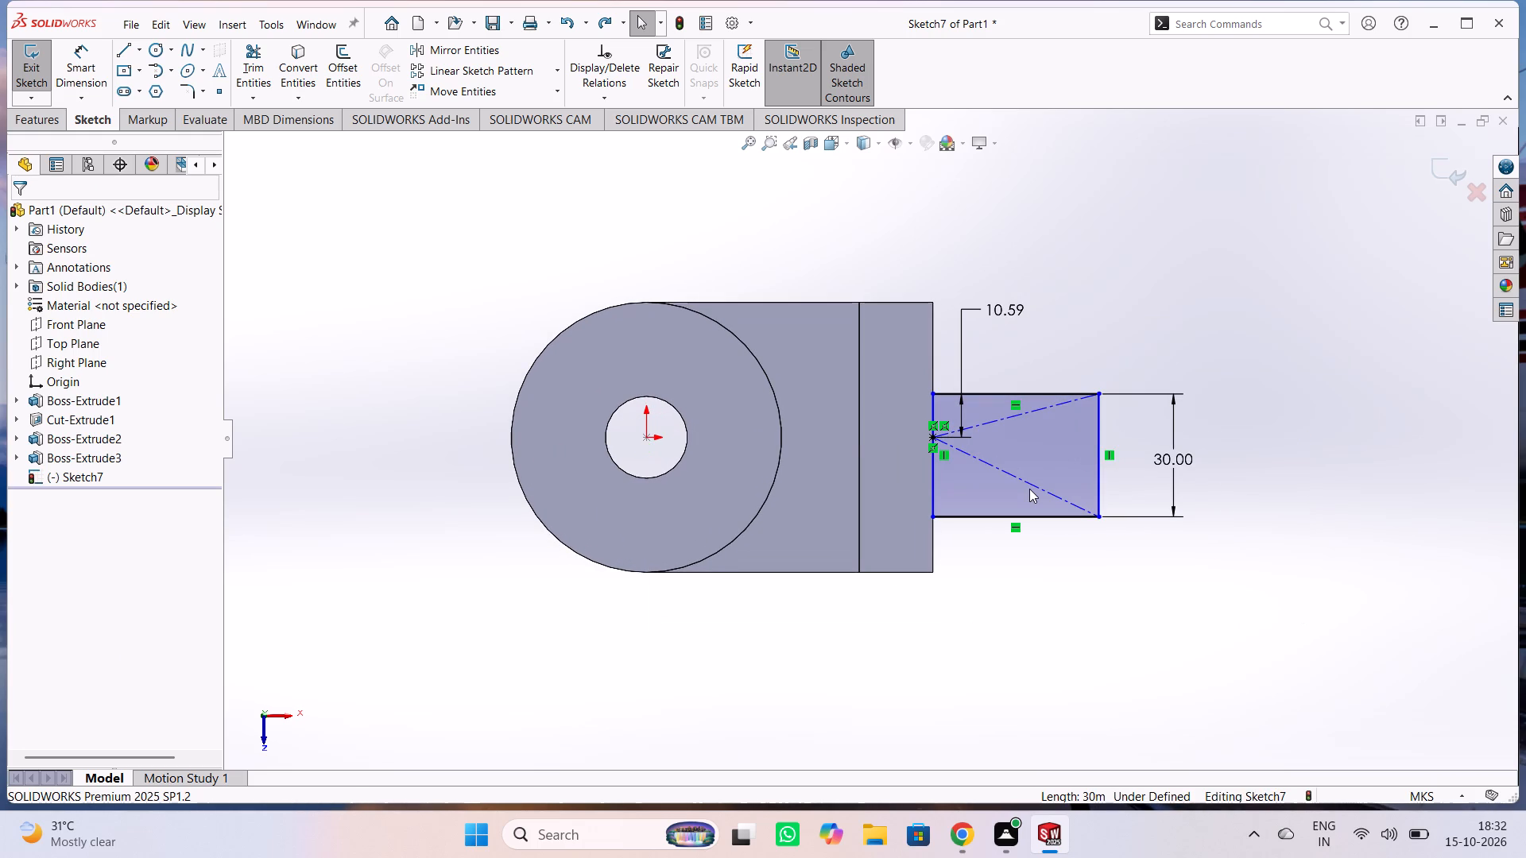
Delete all remaining sketch geometry: the rectangle with its diagonals and dimensions, its inner vertical side and the point on the boss edge.
drag(1104, 549, 1019, 332)
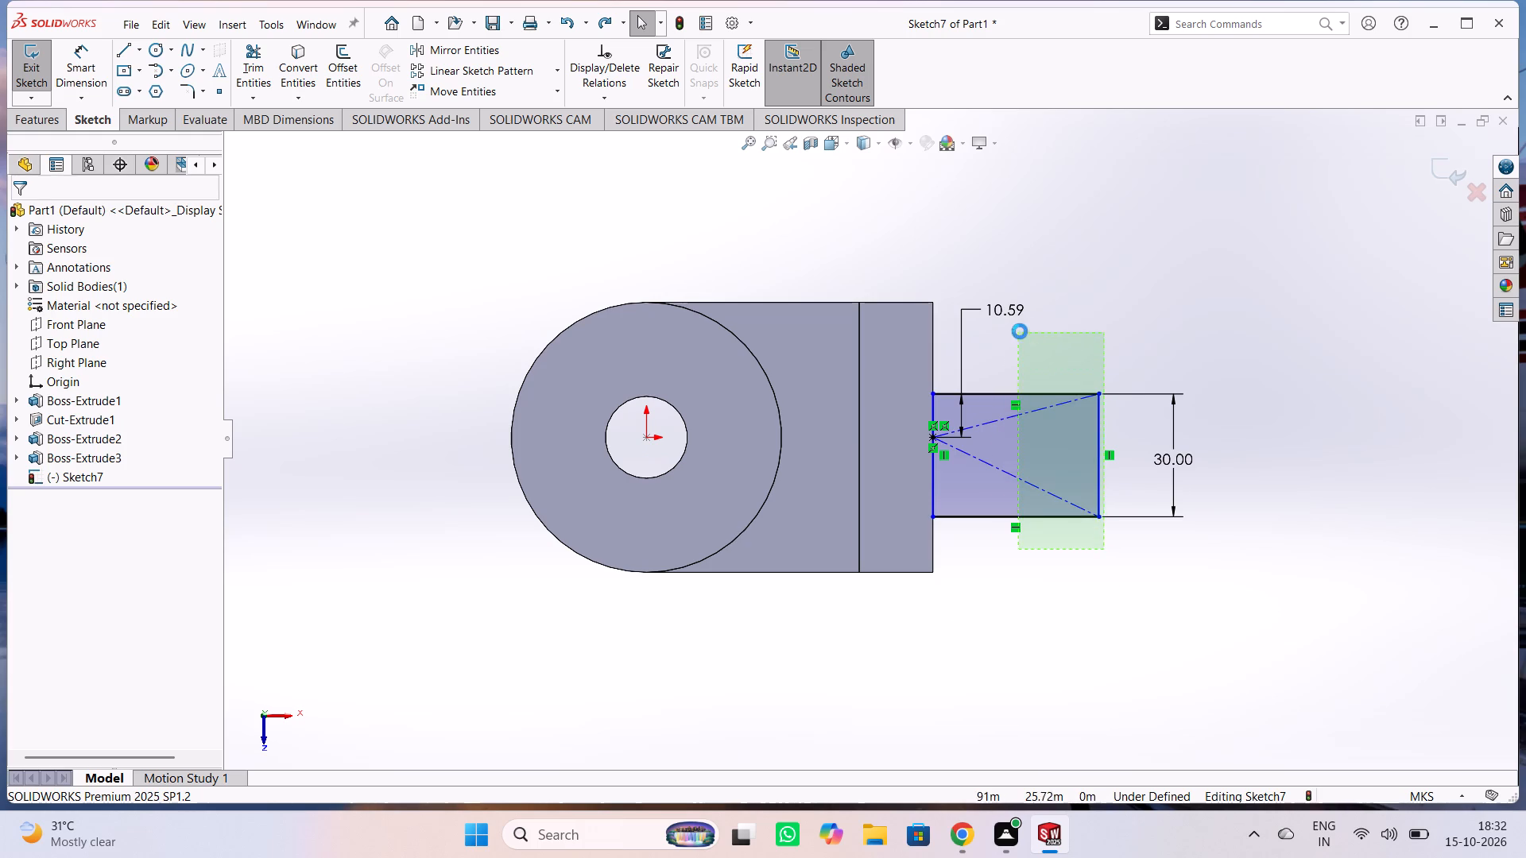
key(Delete)
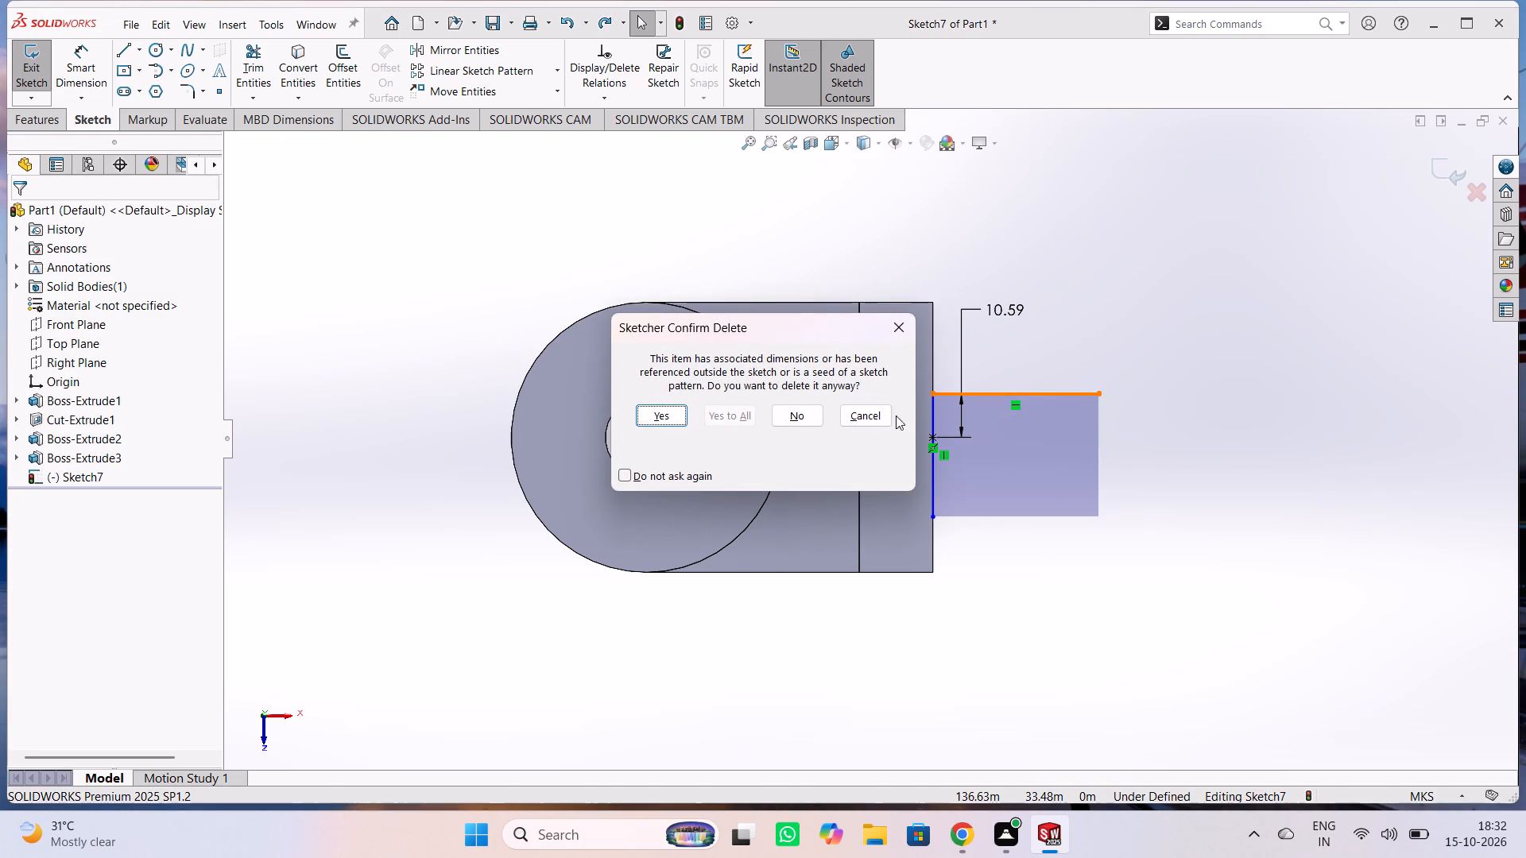
click(654, 419)
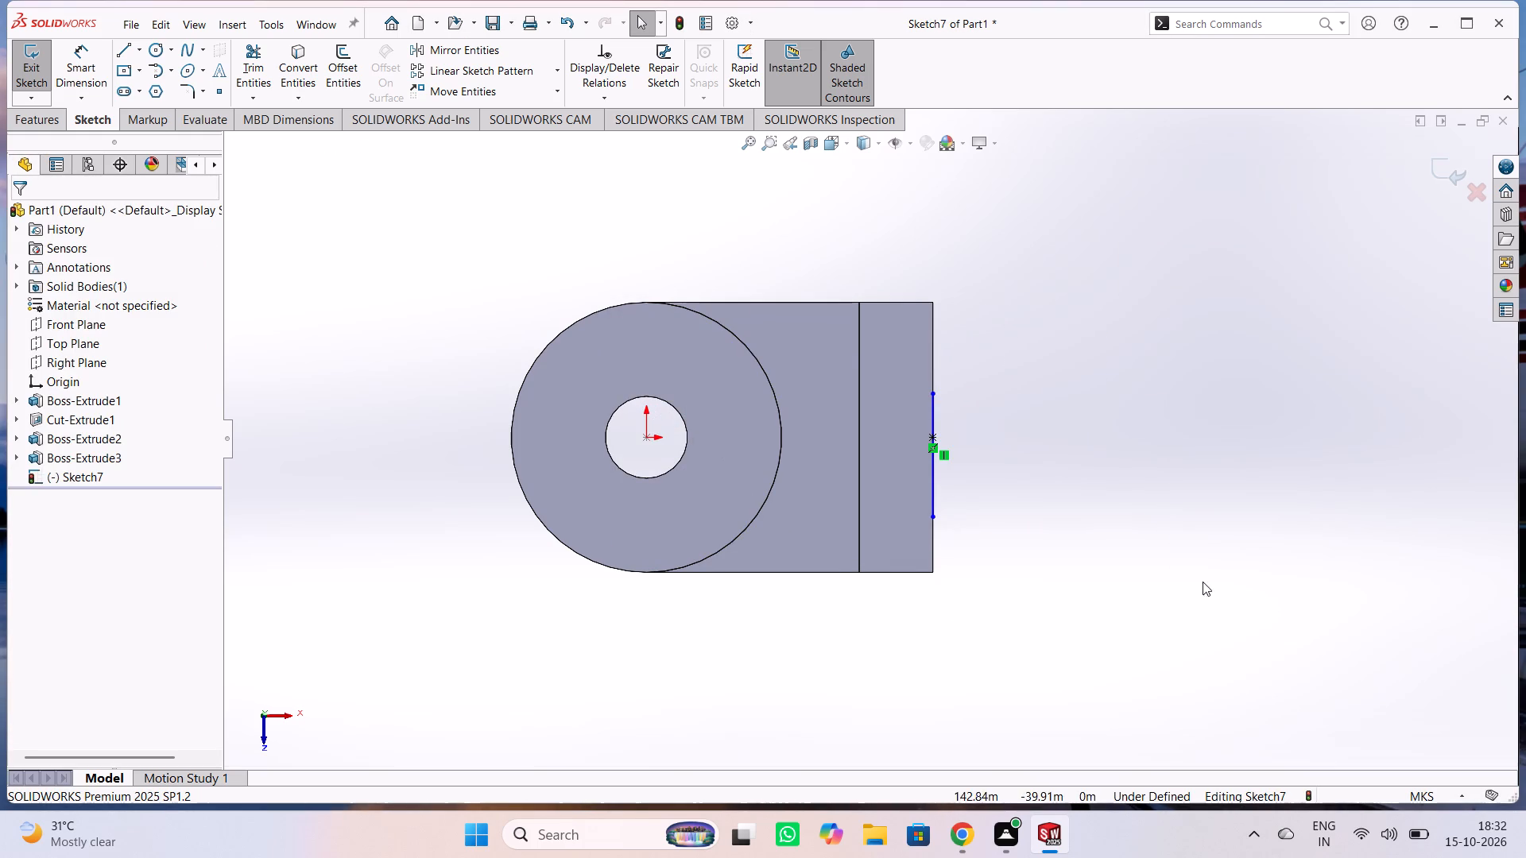
drag(1001, 547, 889, 364)
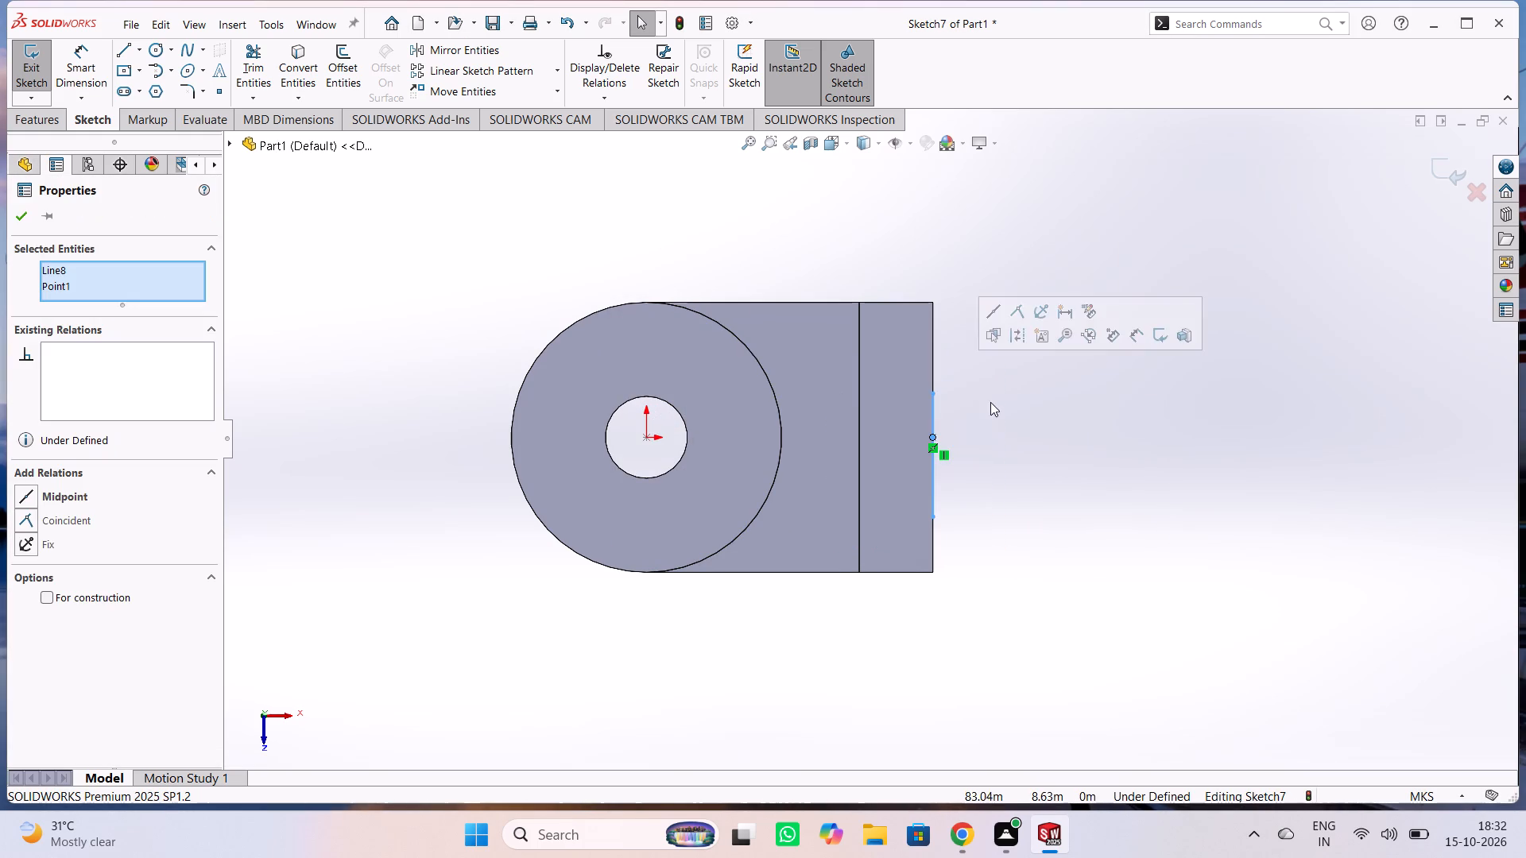
key(Delete)
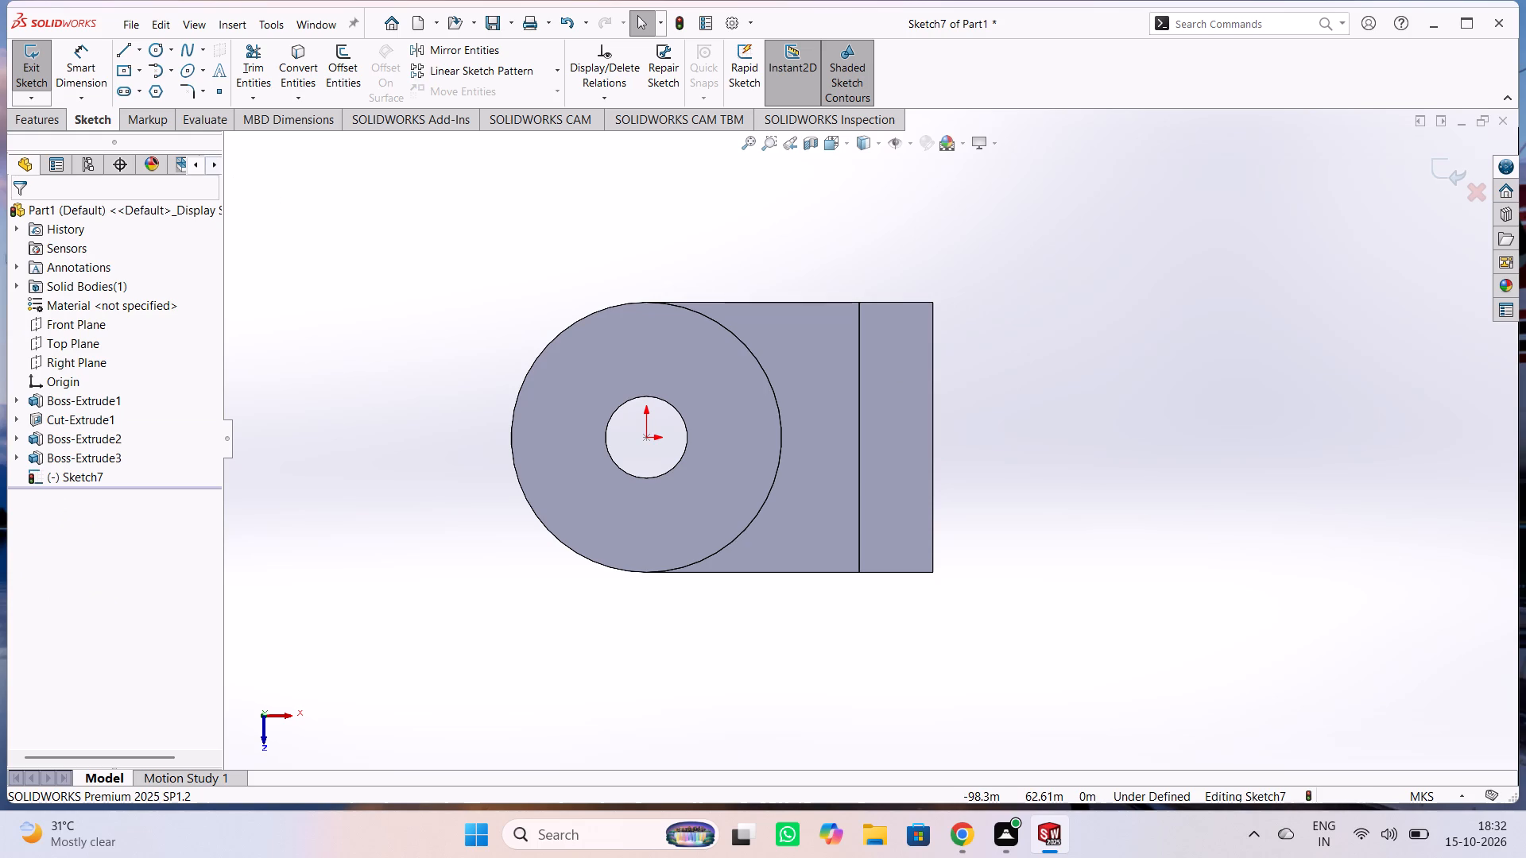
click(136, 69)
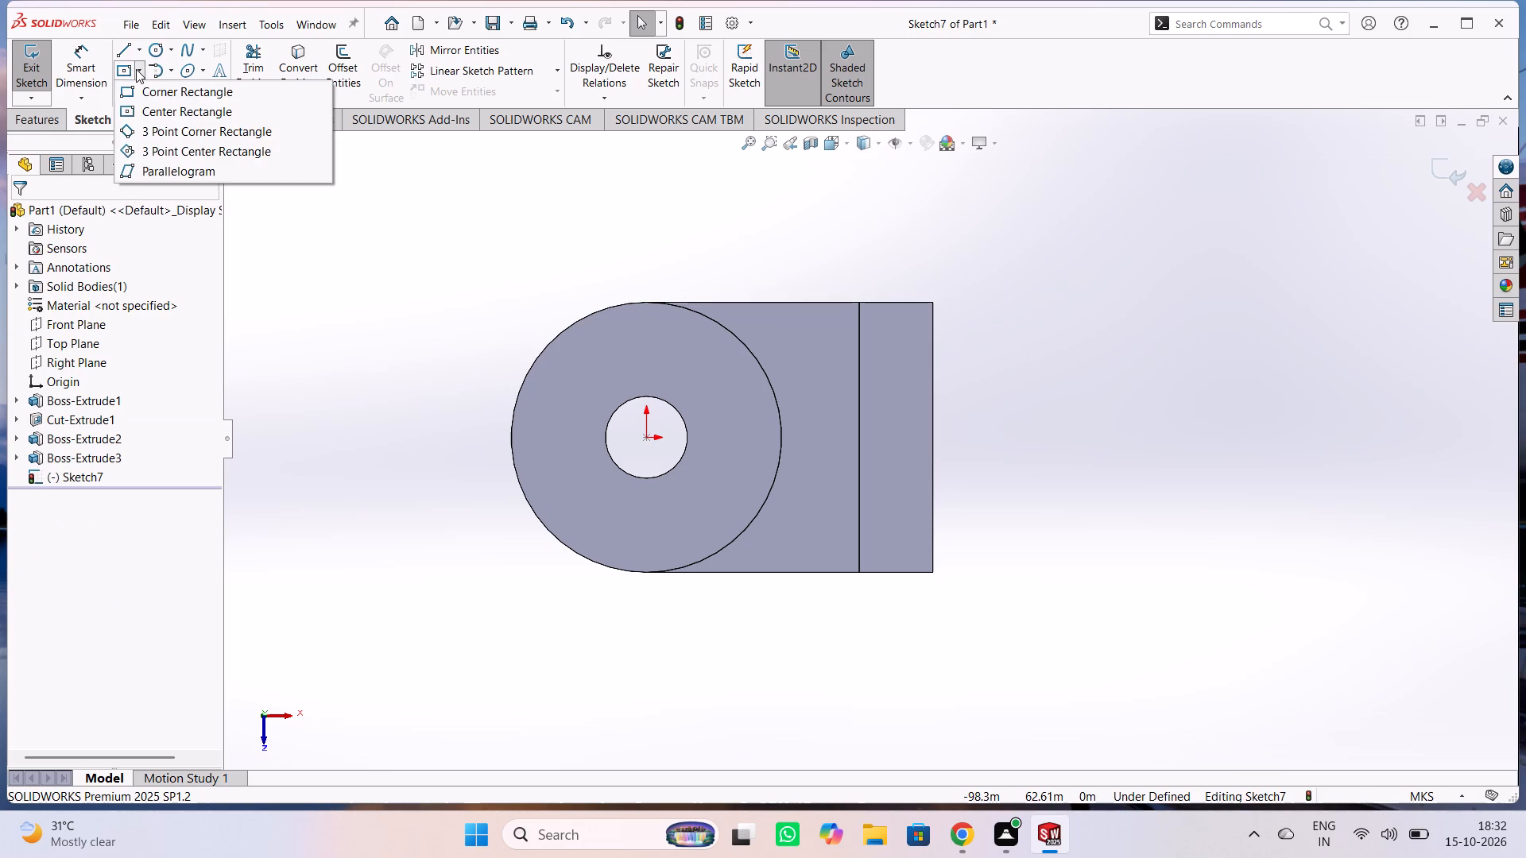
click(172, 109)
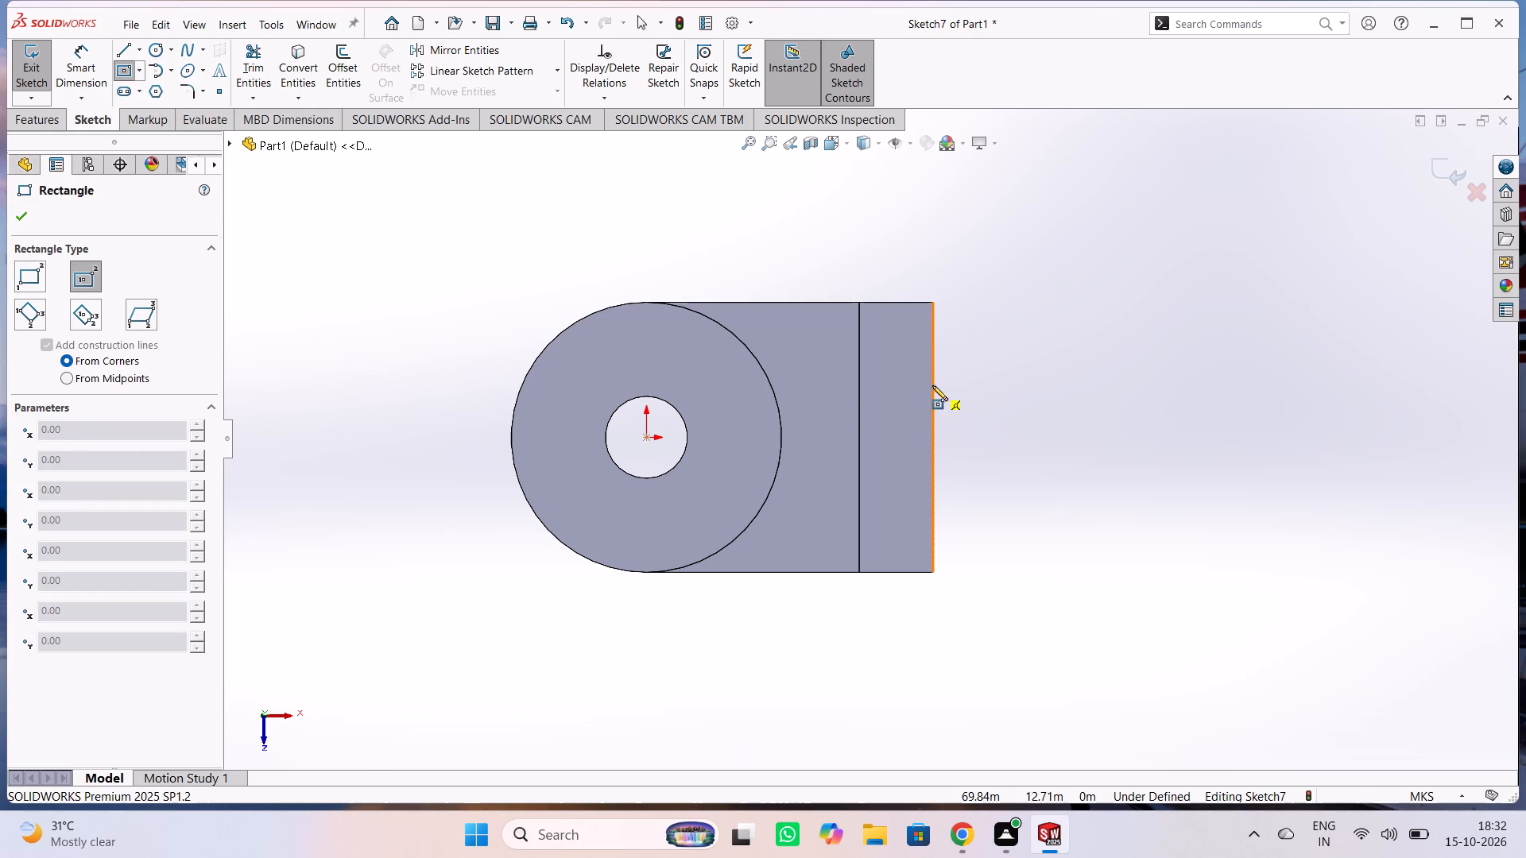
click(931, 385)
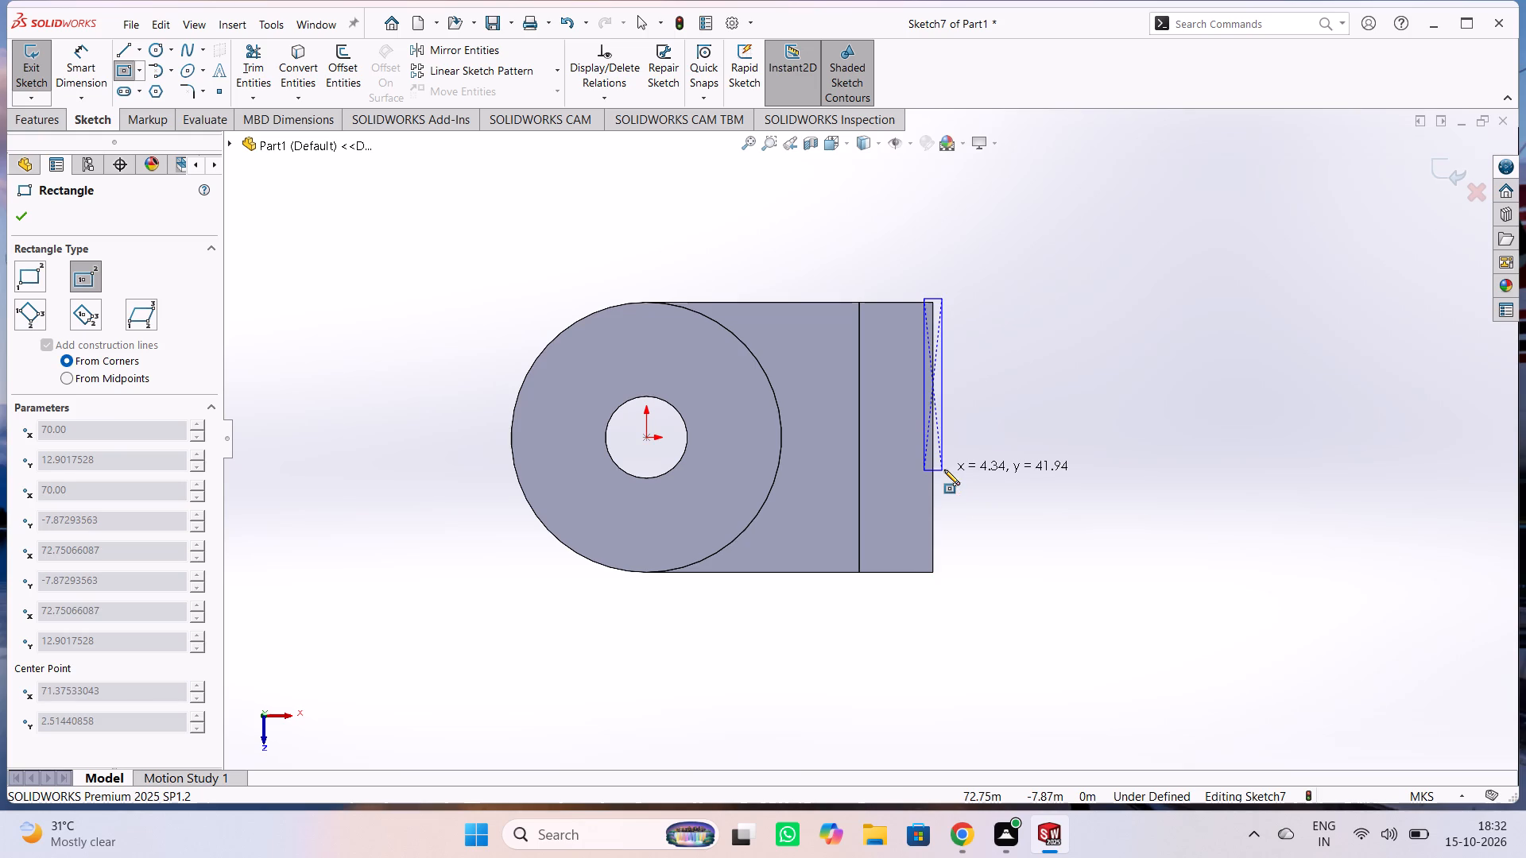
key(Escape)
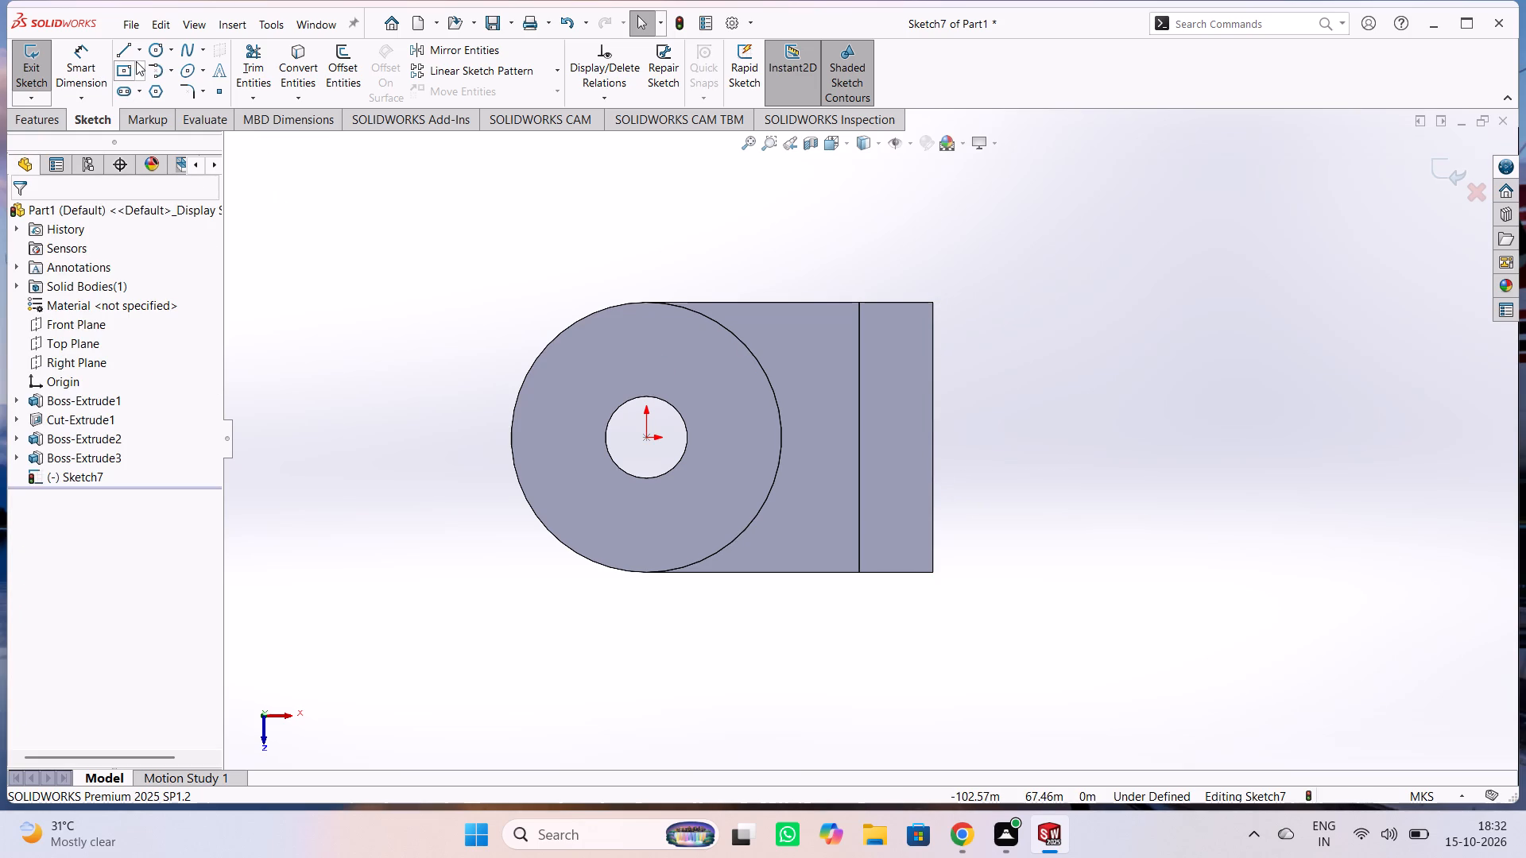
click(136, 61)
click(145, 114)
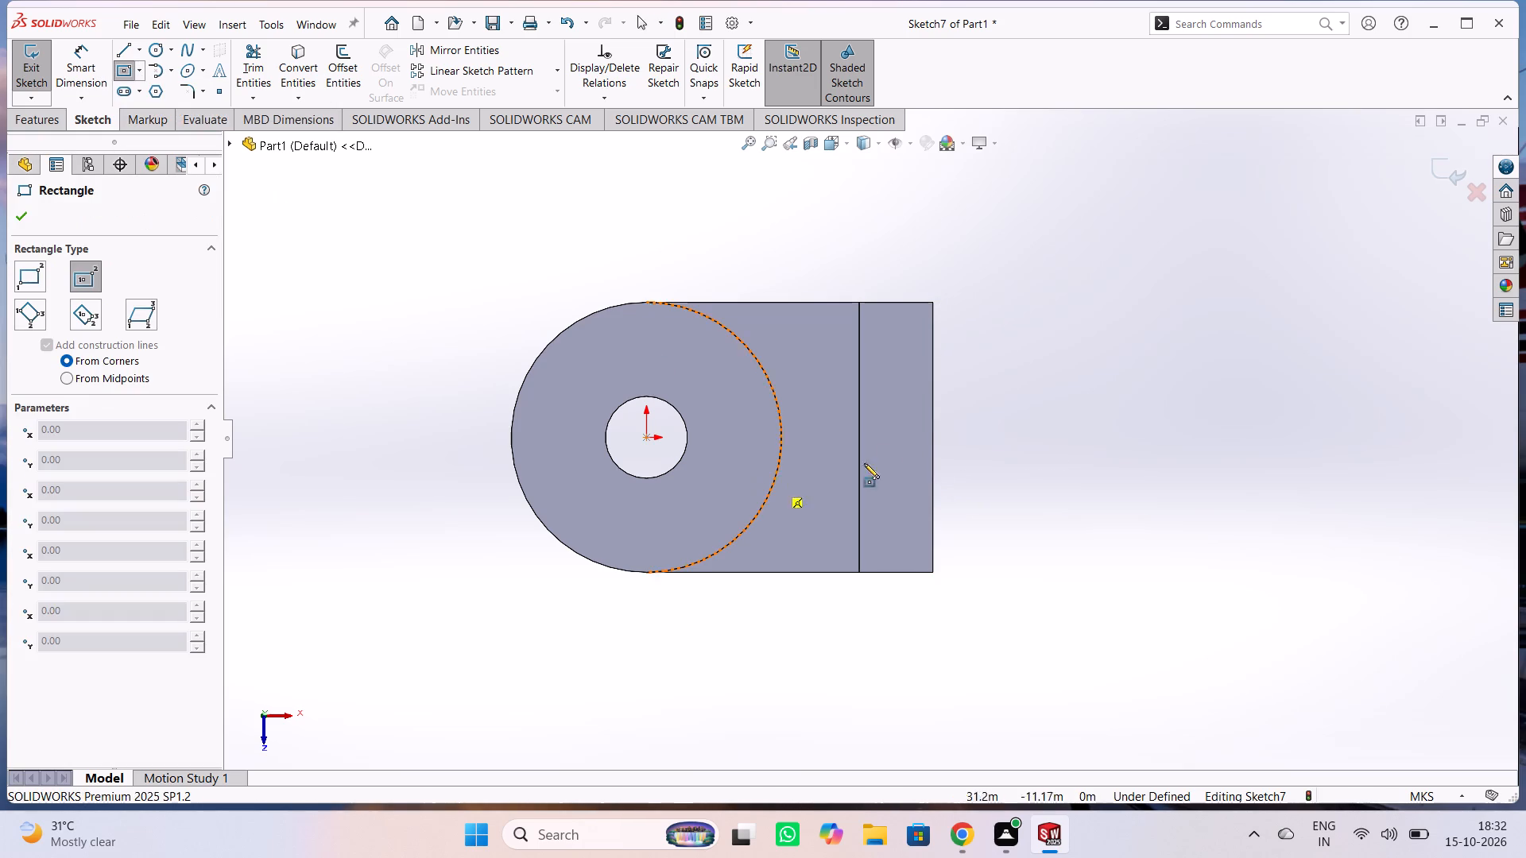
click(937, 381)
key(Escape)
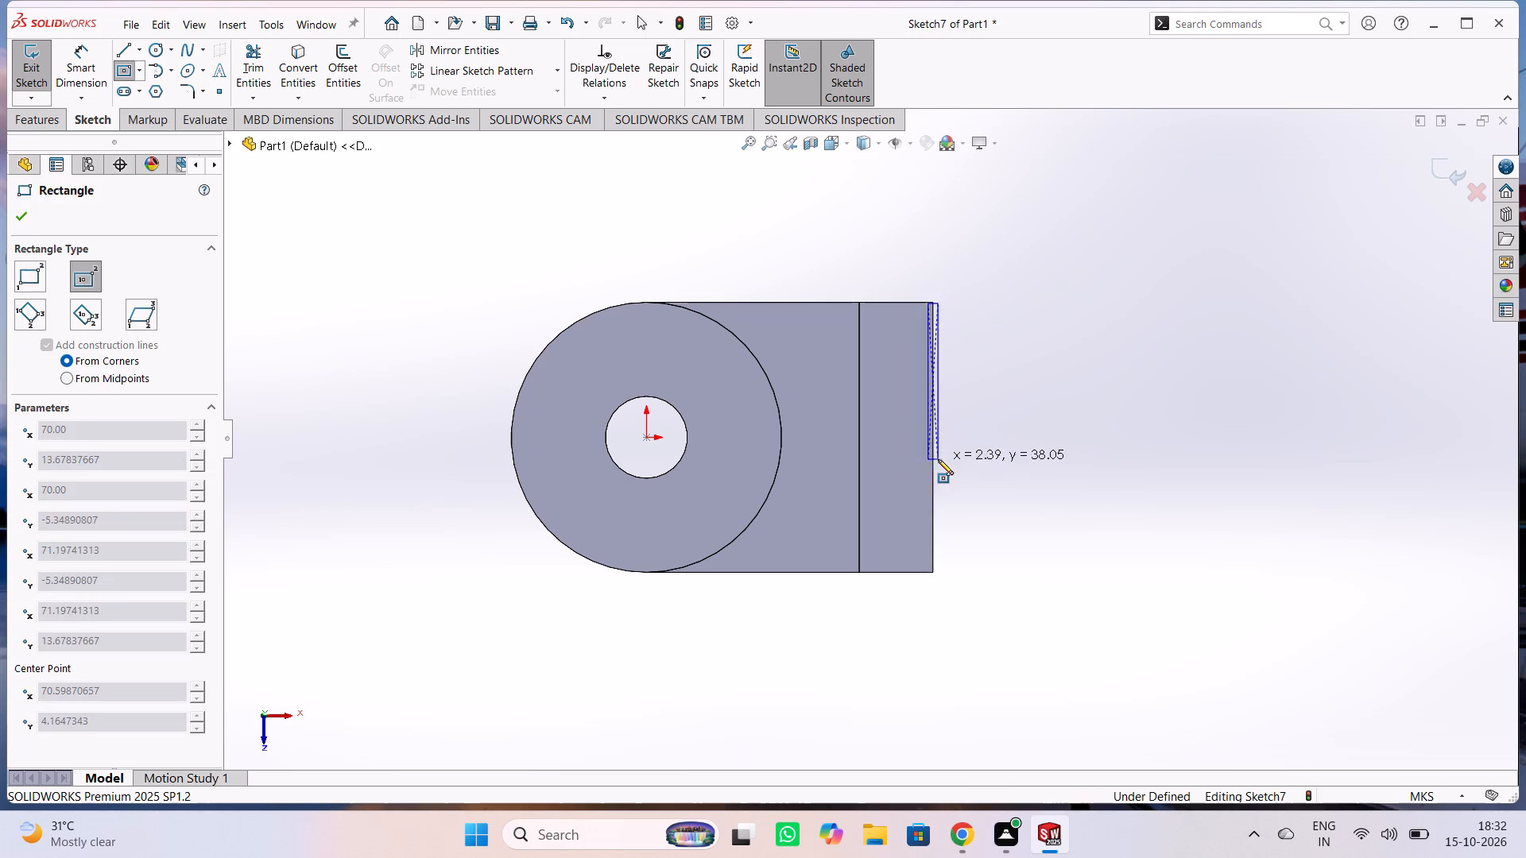
Sketch a corner rectangle about 53 m long and 22.5 m wide, extending outward from the end boss's outer edge.
click(140, 75)
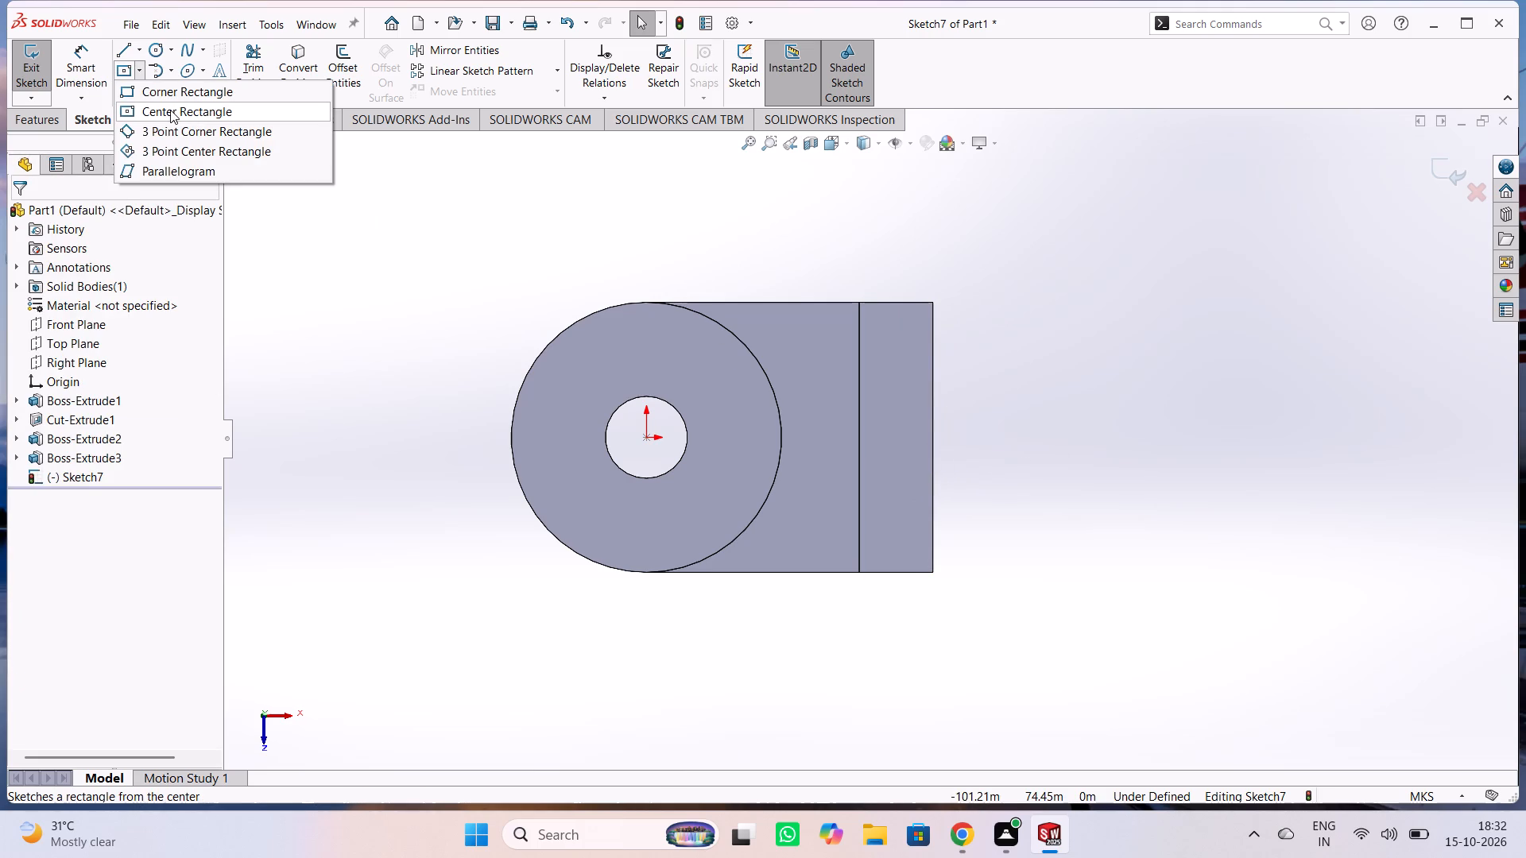
click(191, 94)
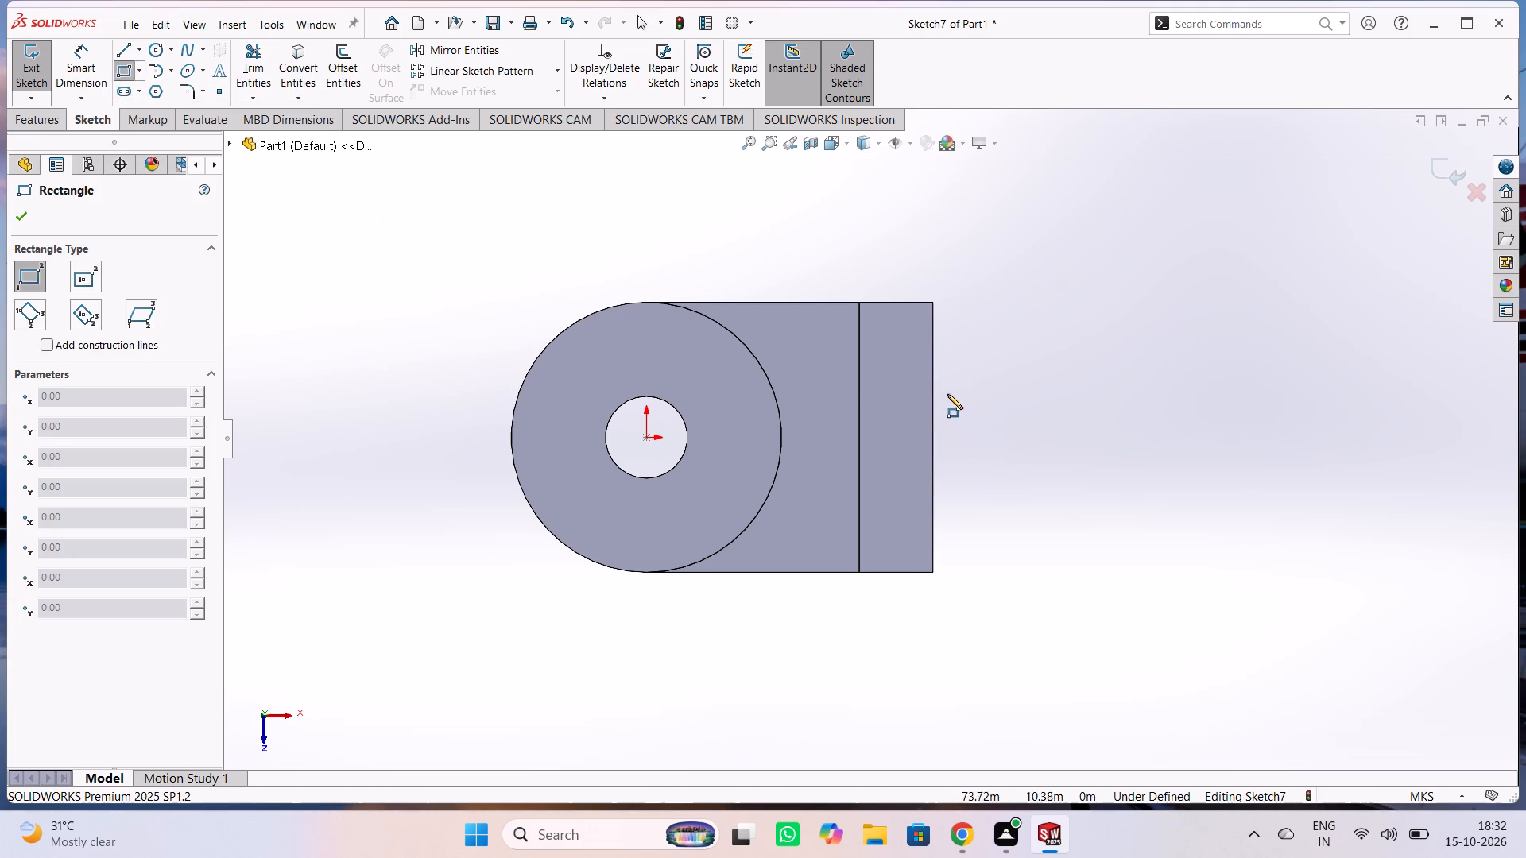
click(931, 392)
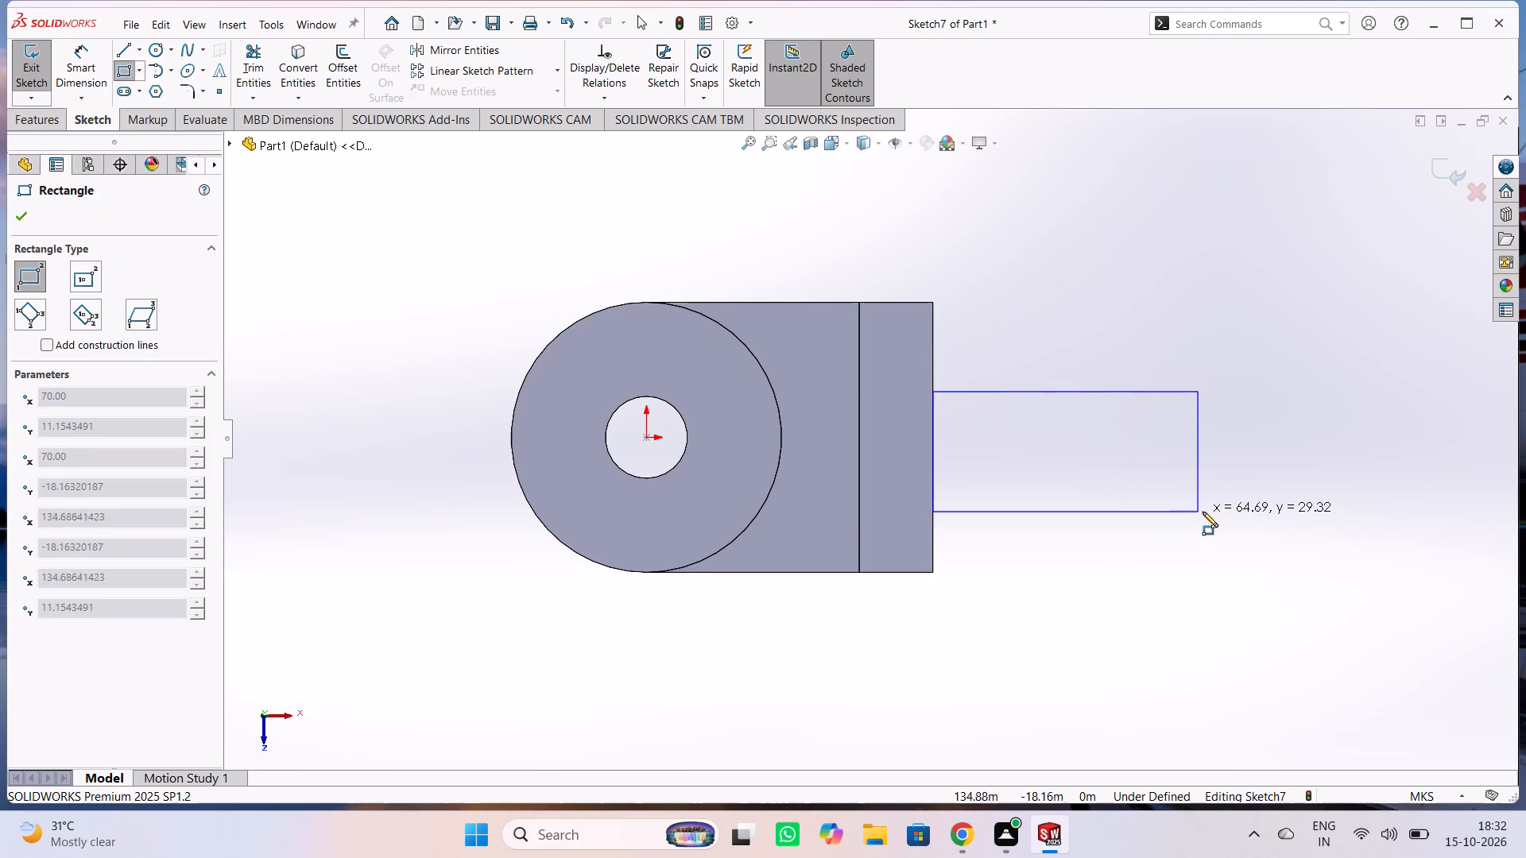
click(1150, 484)
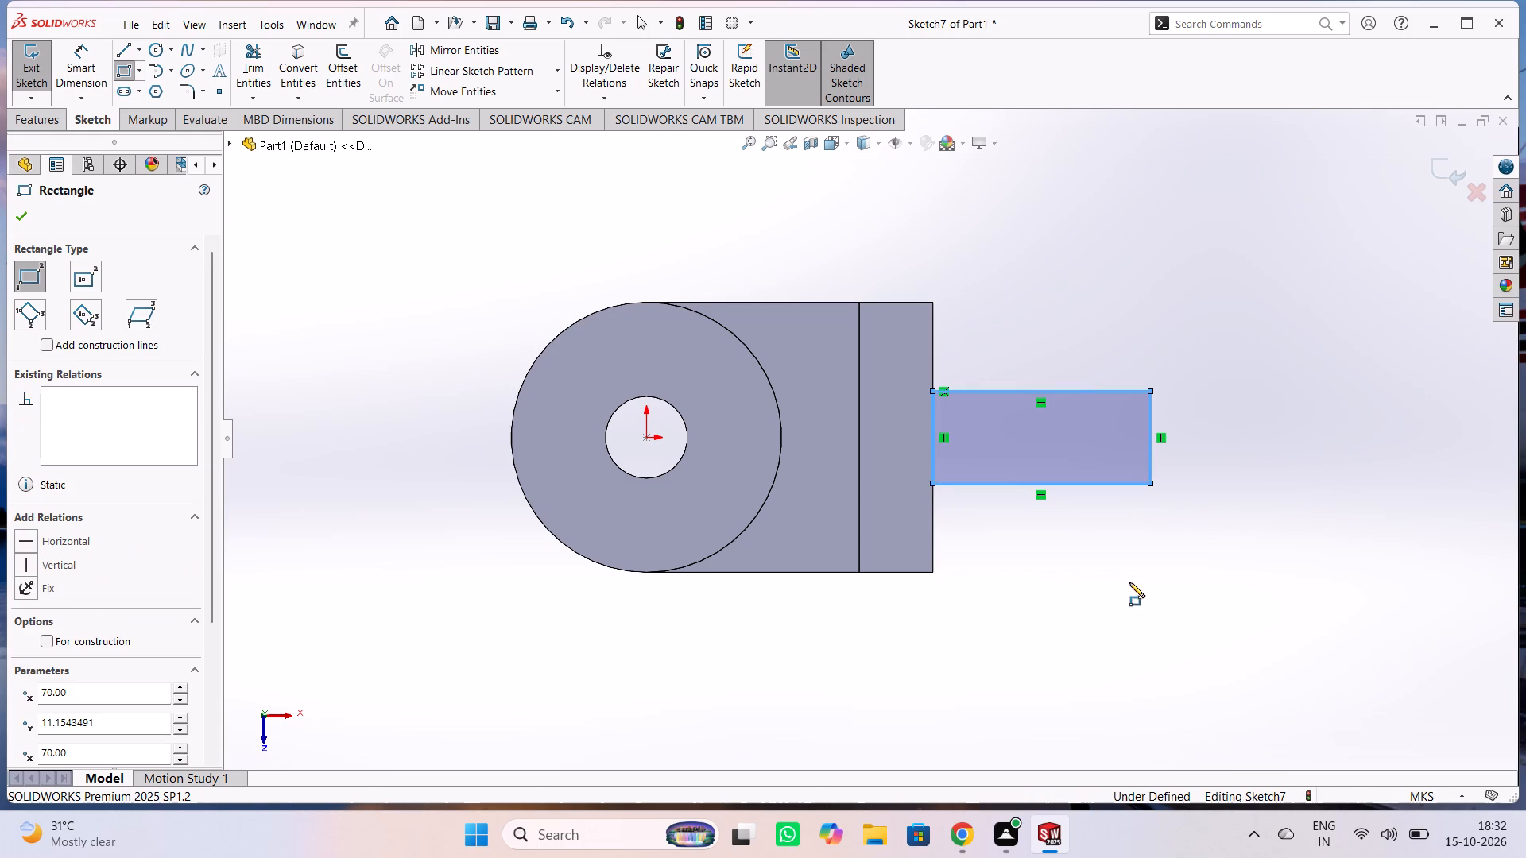
key(Escape)
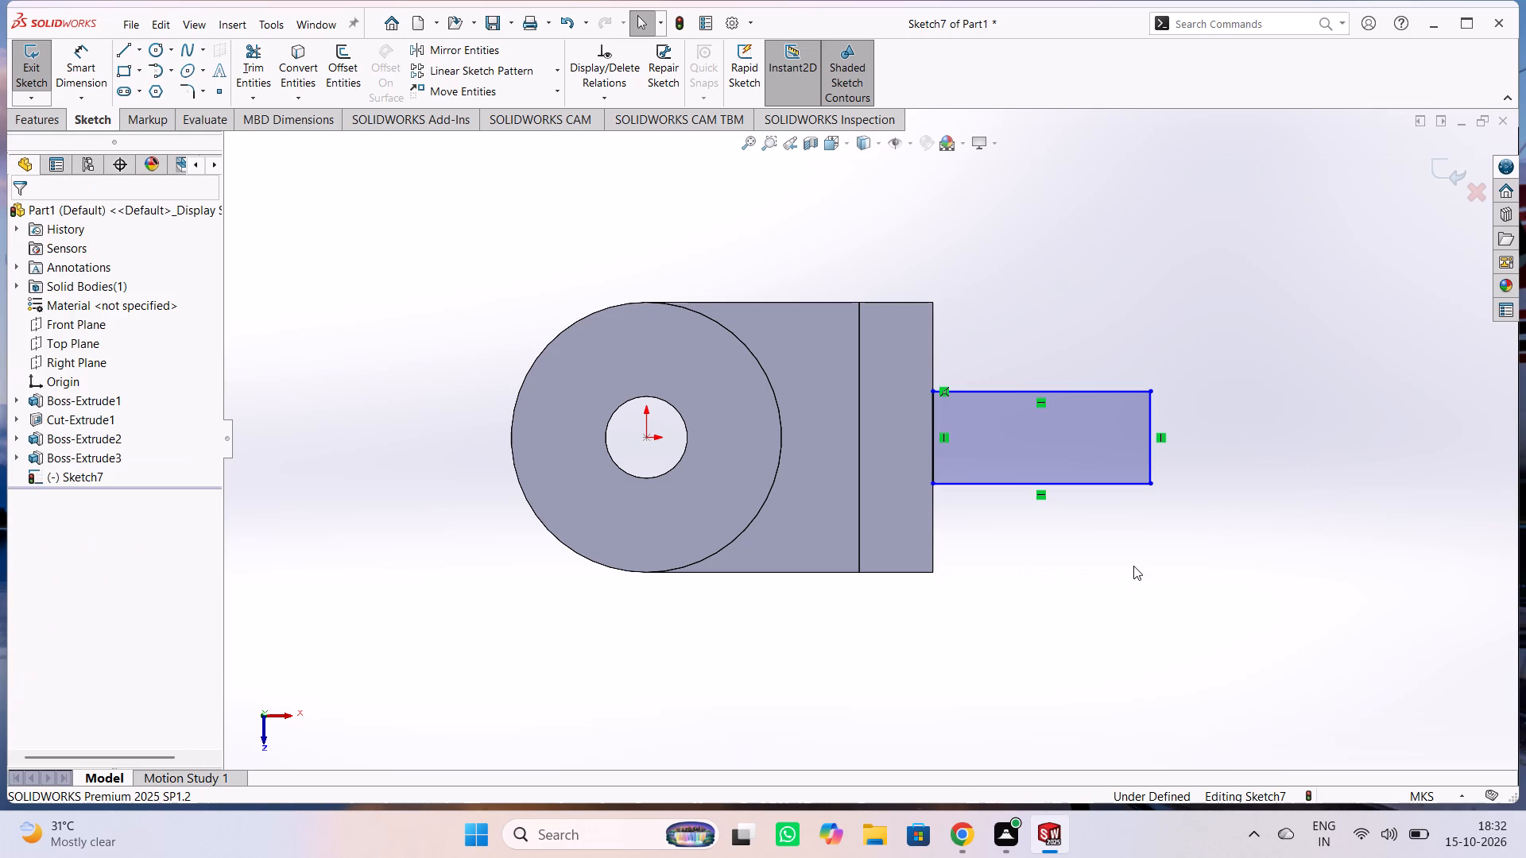
Sketch a horizontal centerline about 148 m long from the origin through the rectangle and past its outer end.
scroll(959, 508, down, 1)
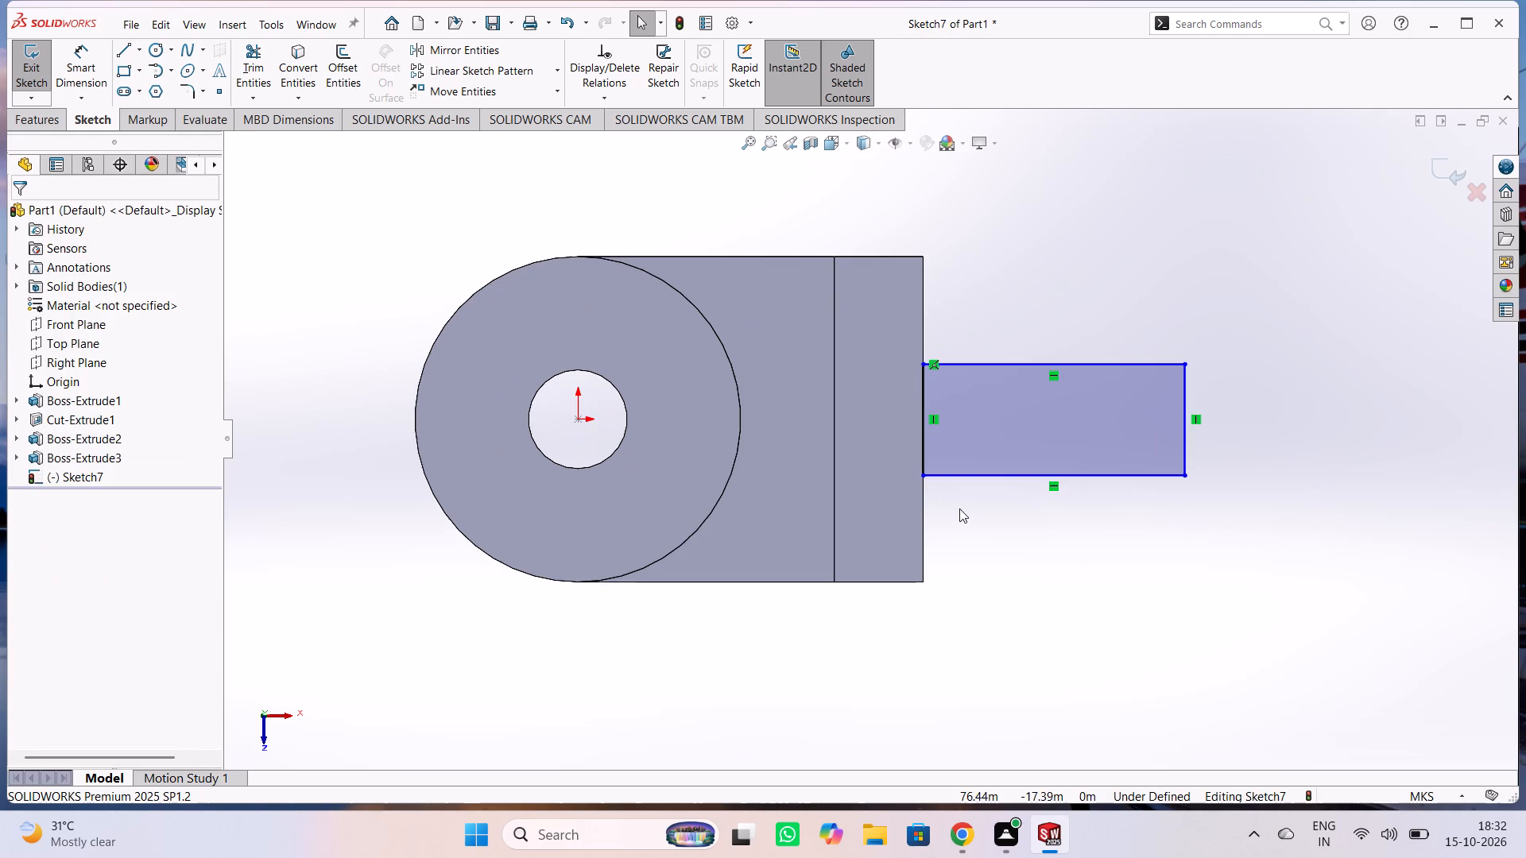
right_click(321, 247)
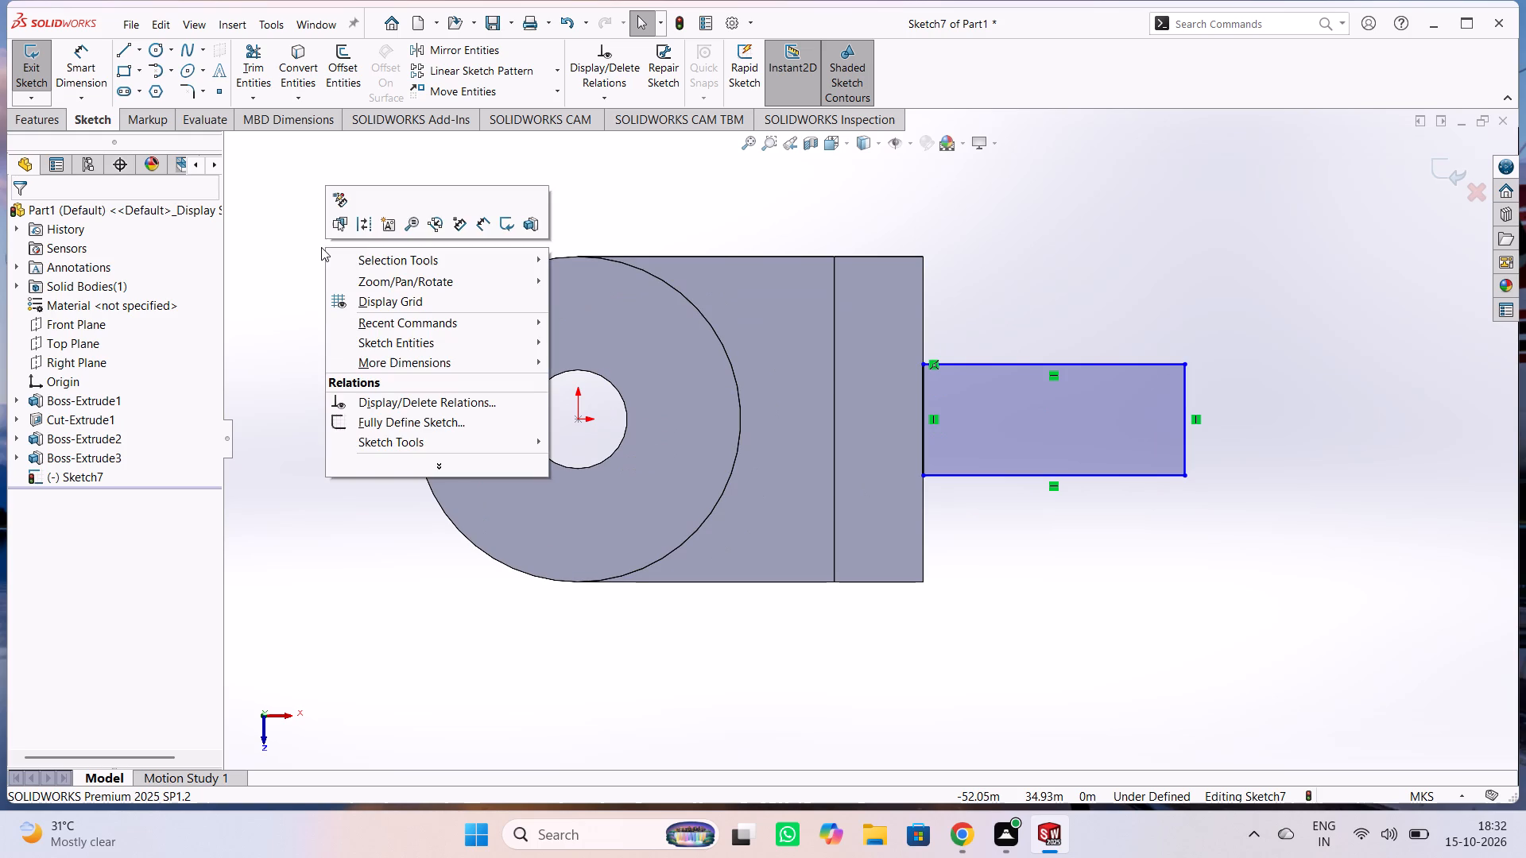
click(285, 159)
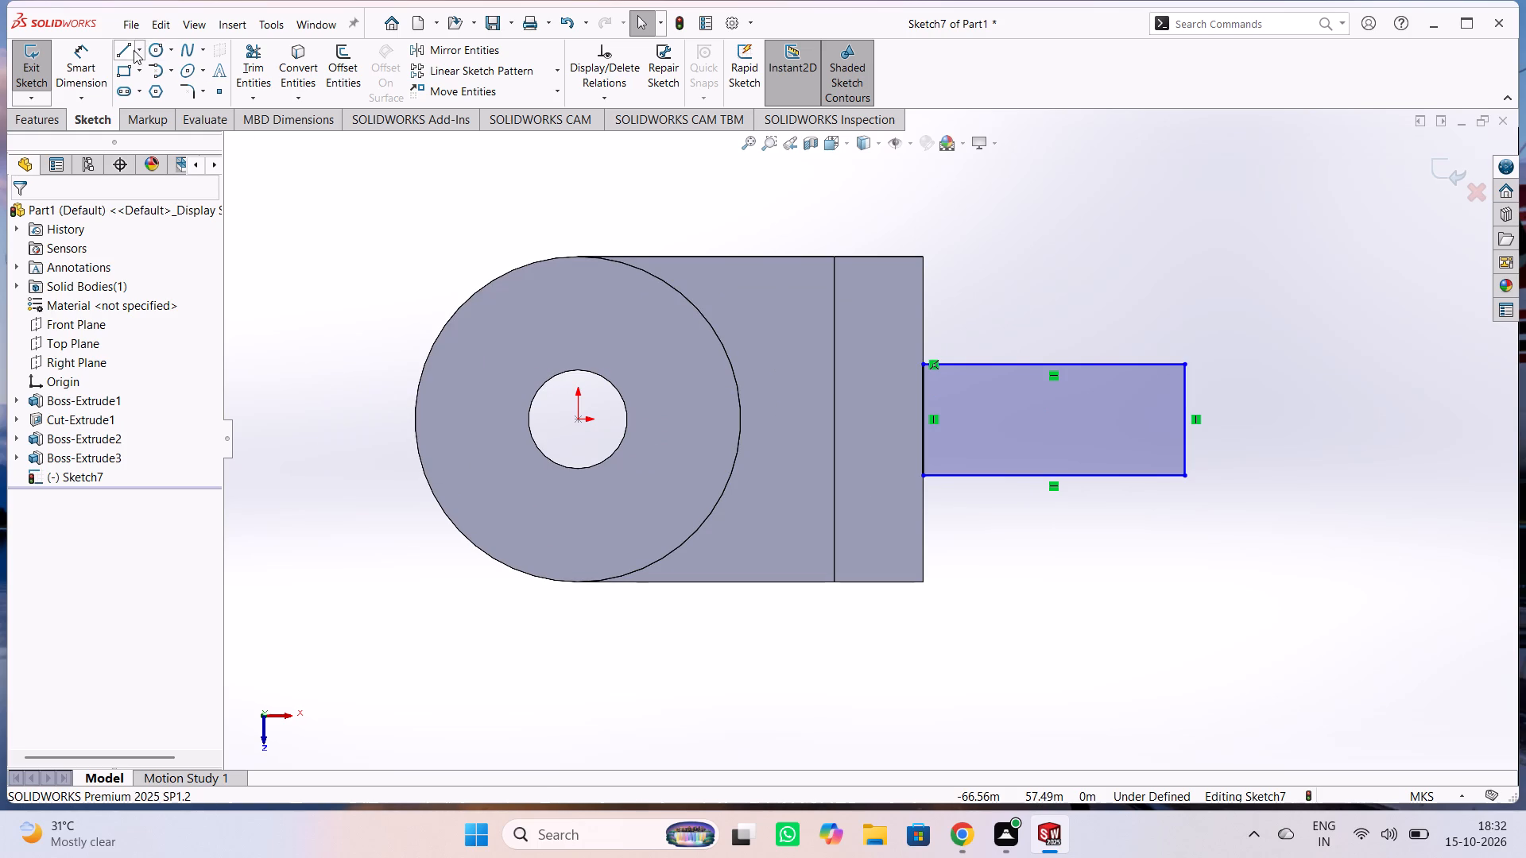
click(141, 48)
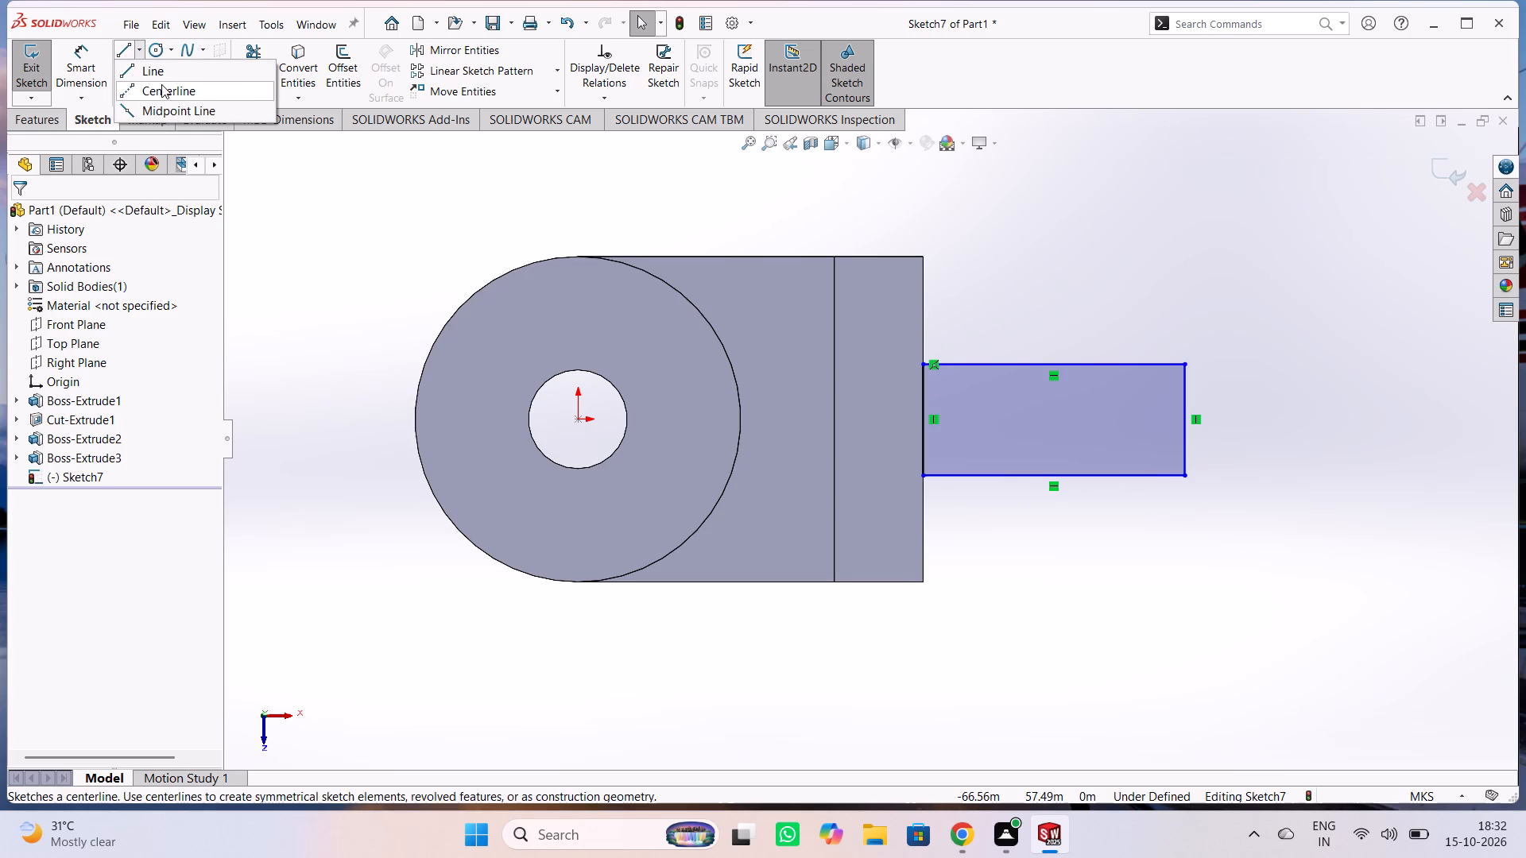
click(161, 84)
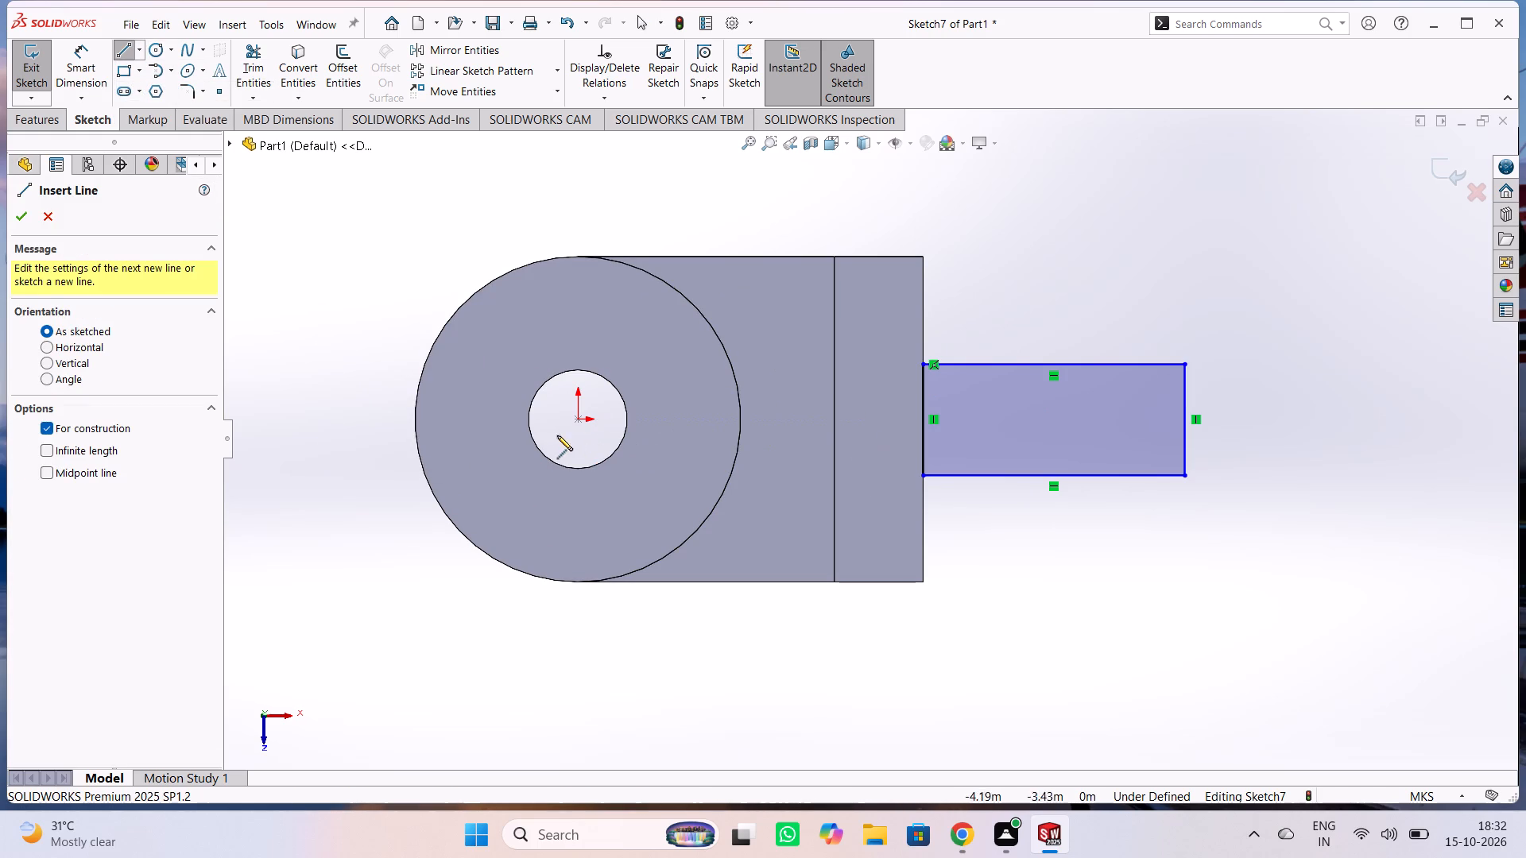
click(575, 419)
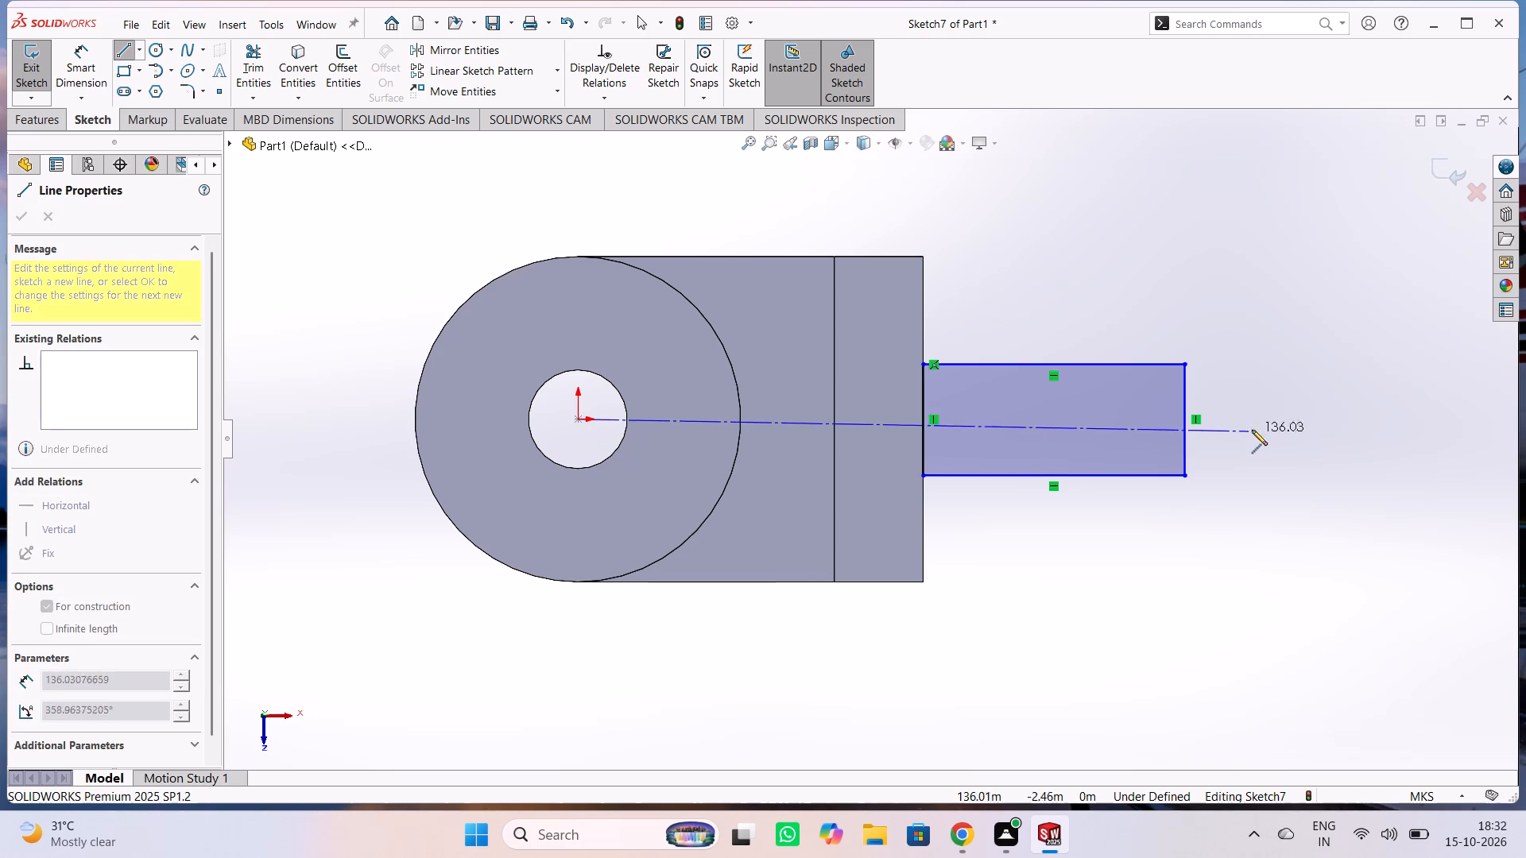
click(1306, 415)
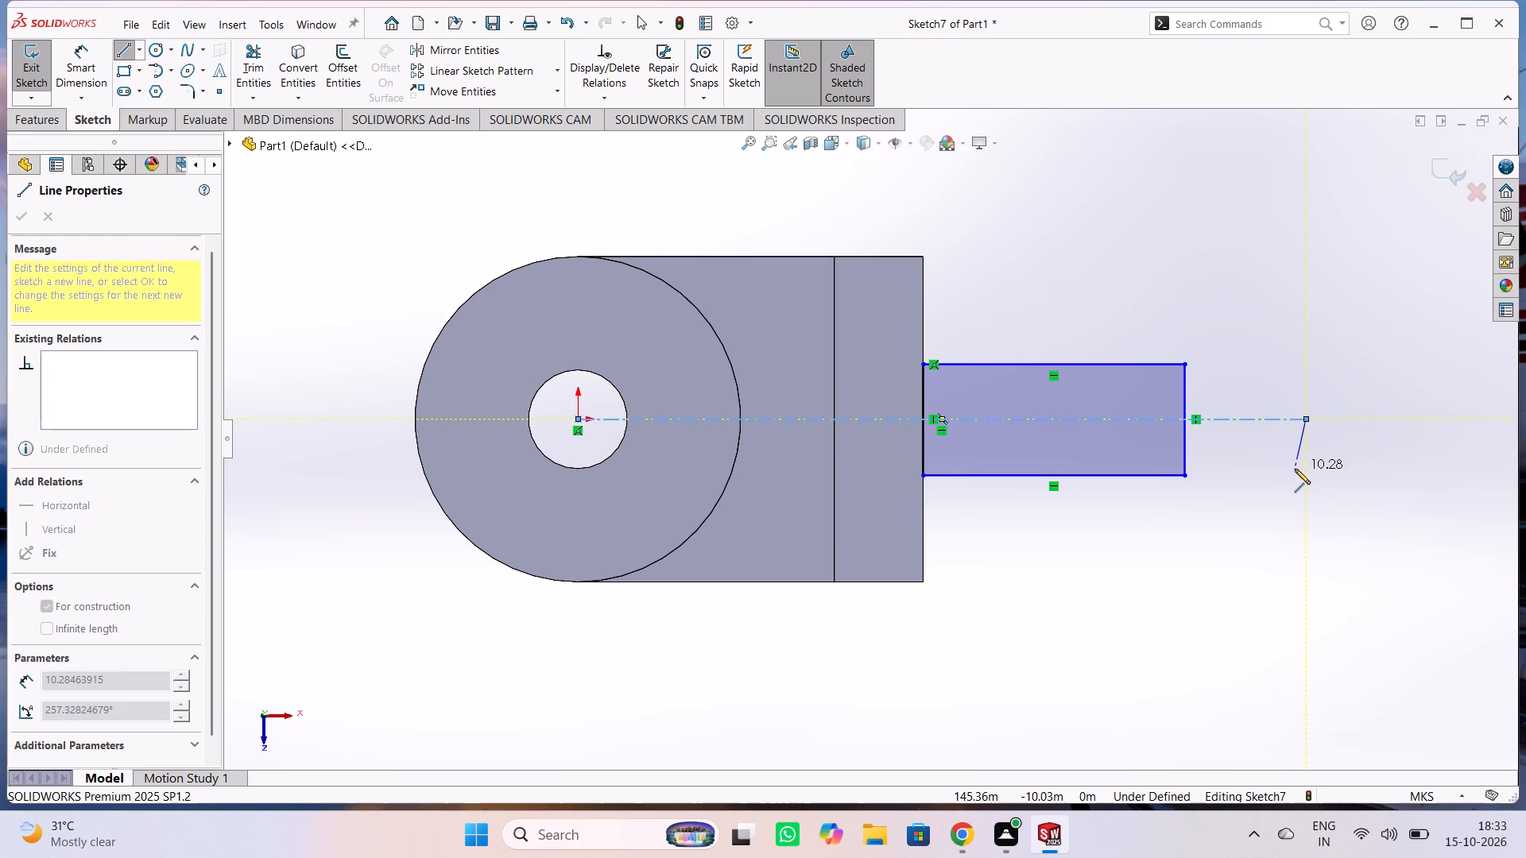
key(Escape)
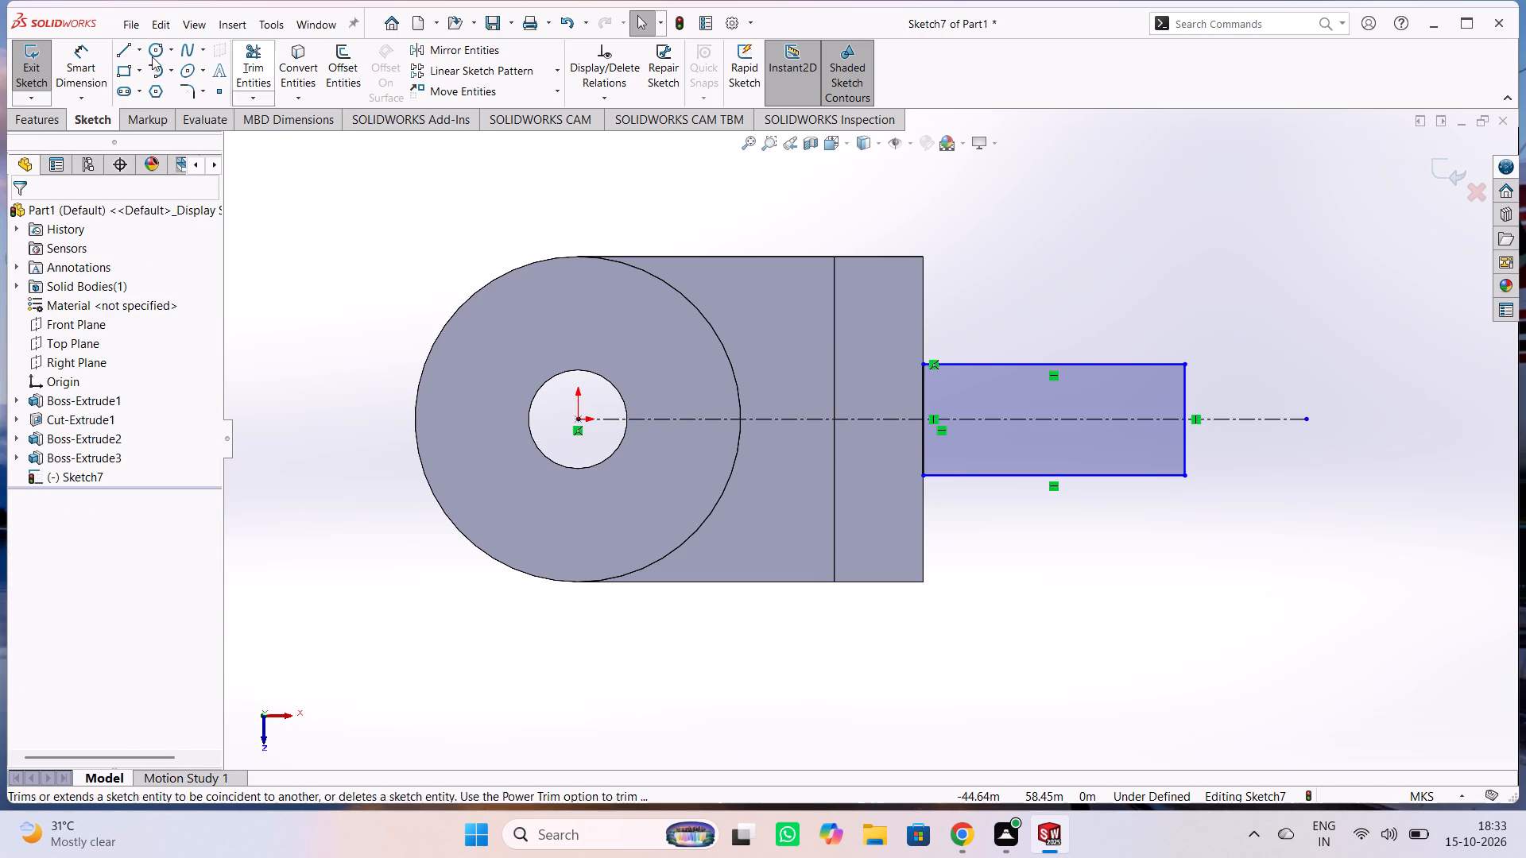
Dimension the horizontal centerline's length as 142 m.
click(87, 78)
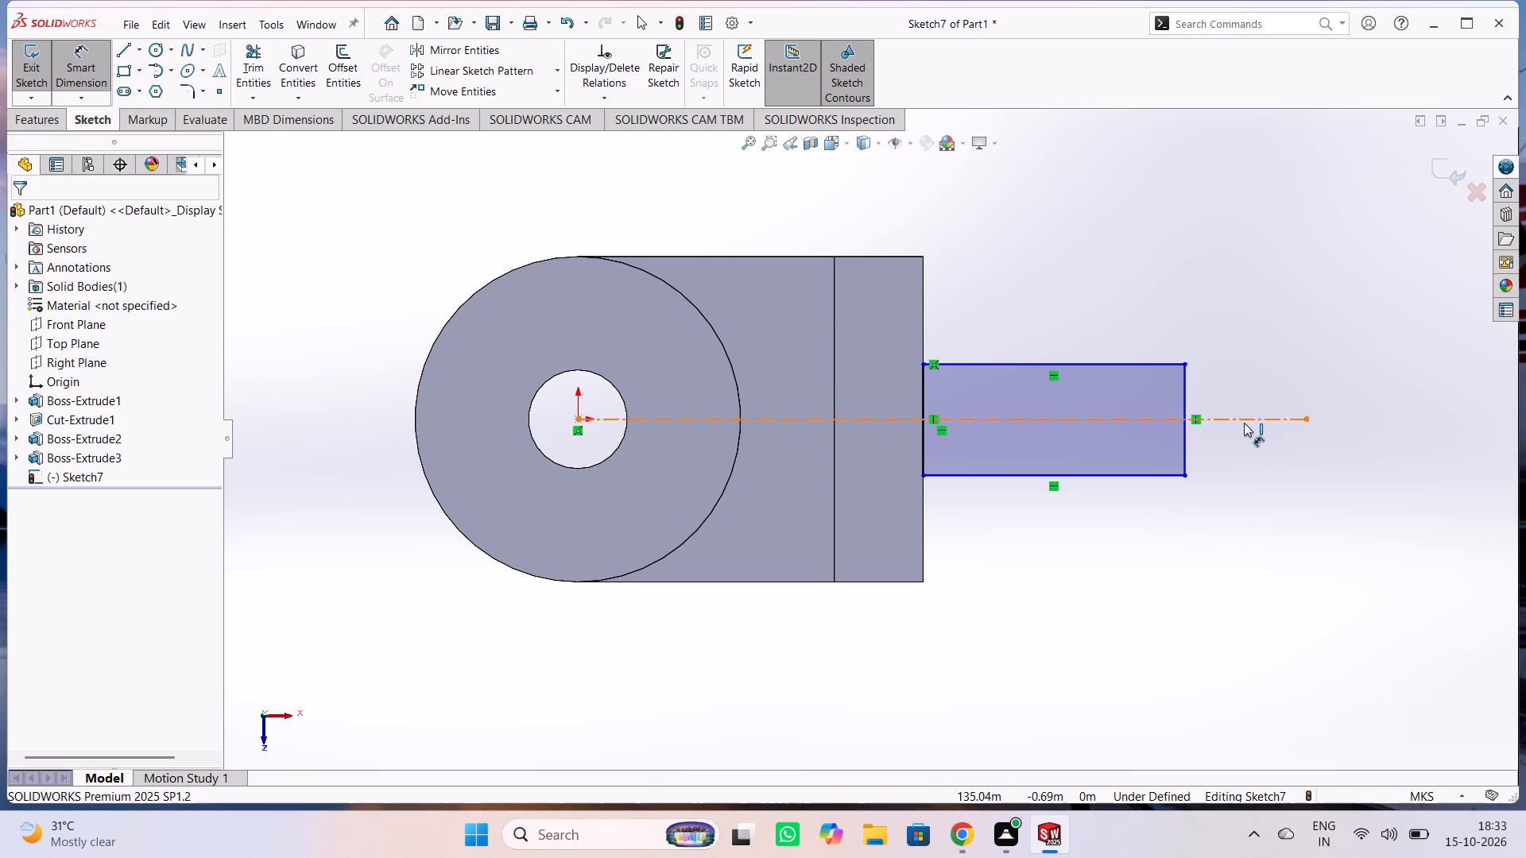
click(1244, 423)
click(1013, 618)
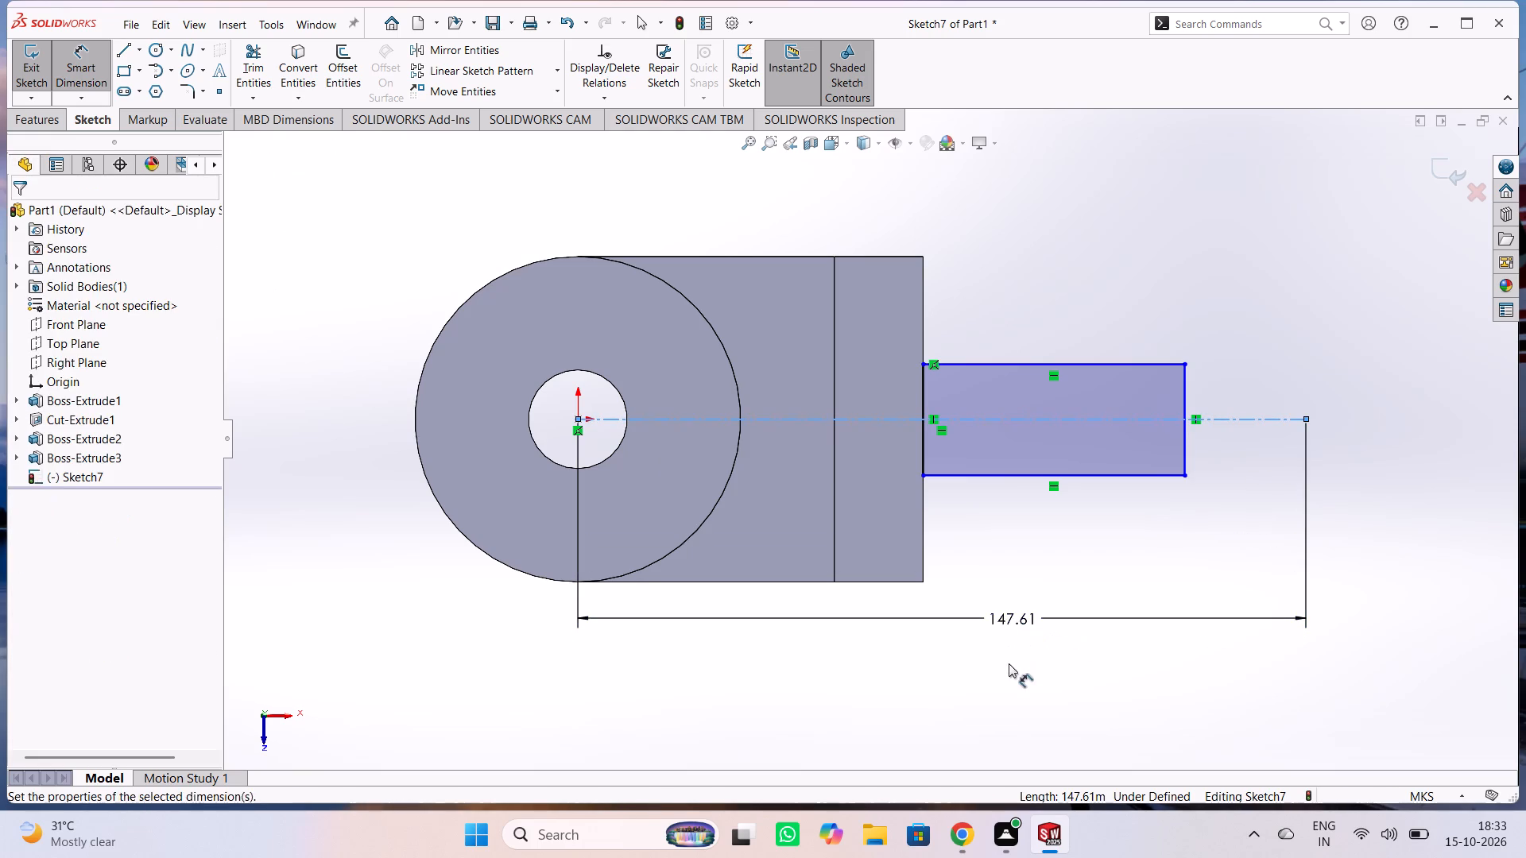
text(142)
key(Return)
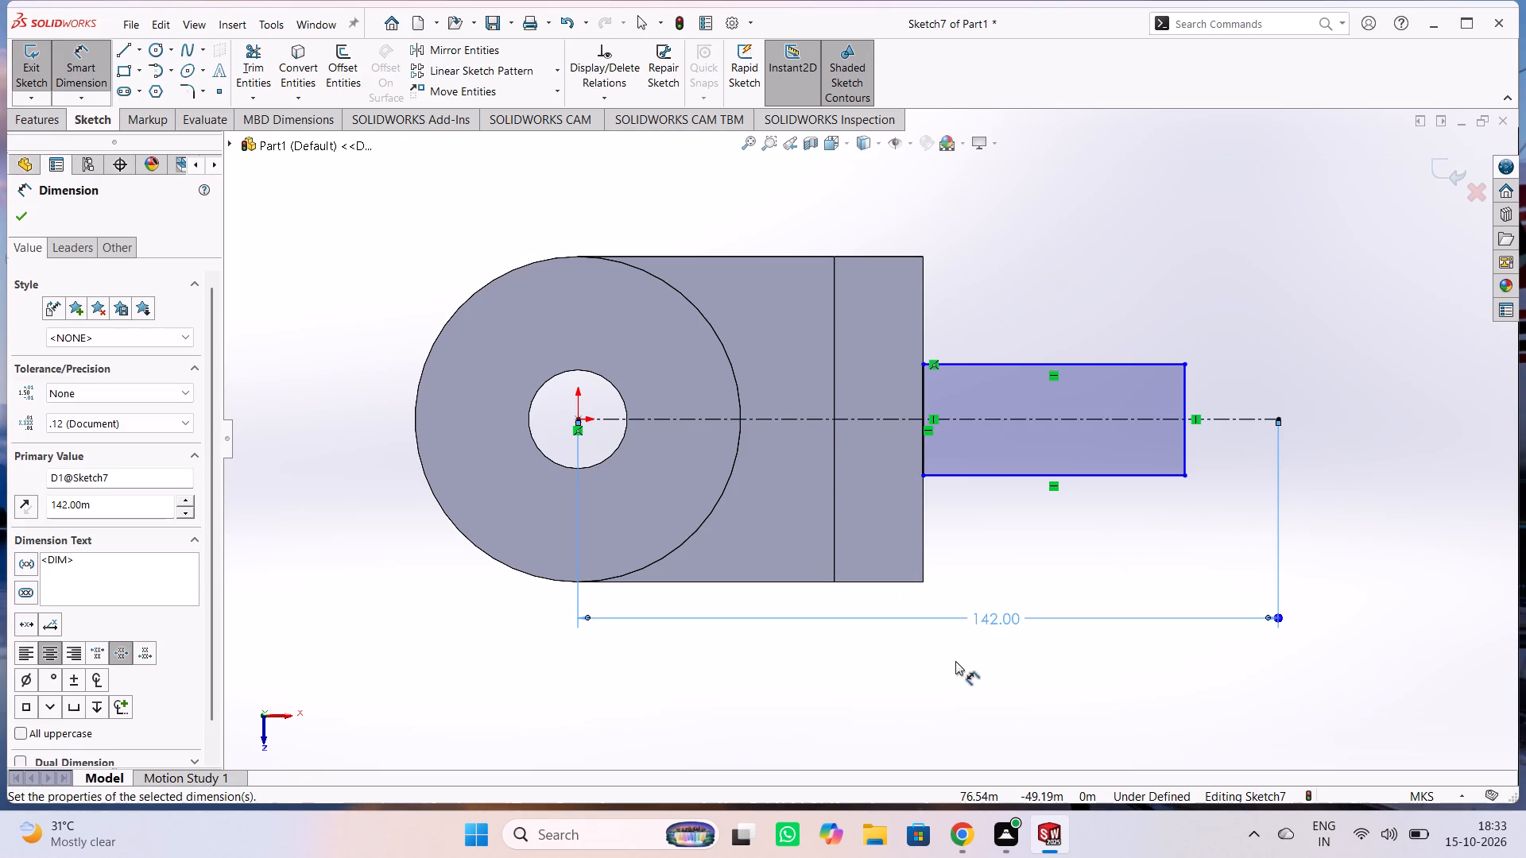
Dimension the rectangle's lower horizontal side as 72 m.
click(1013, 479)
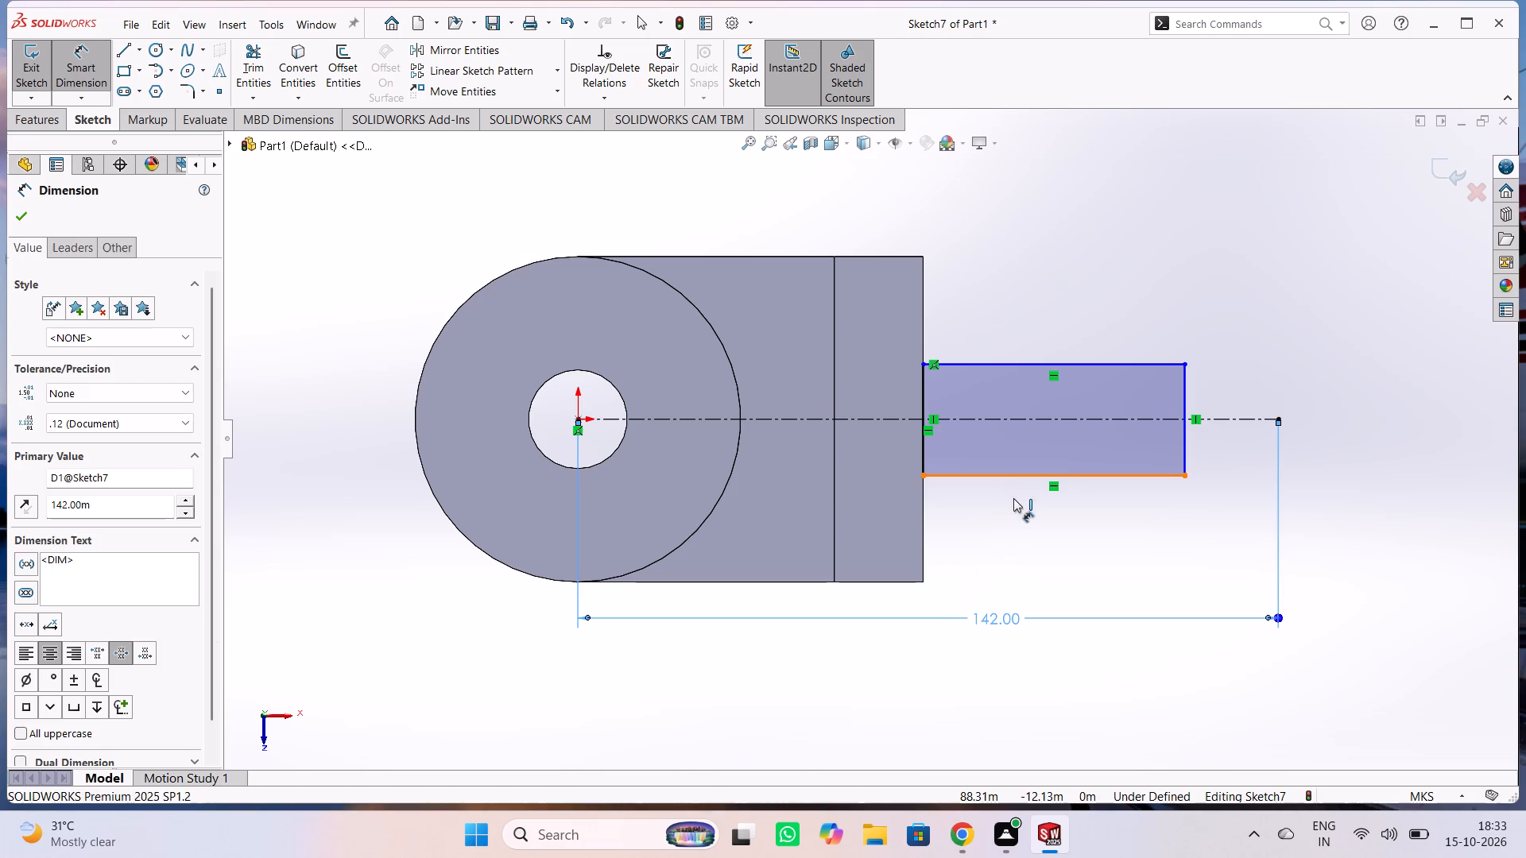
click(1043, 542)
text(72)
key(Return)
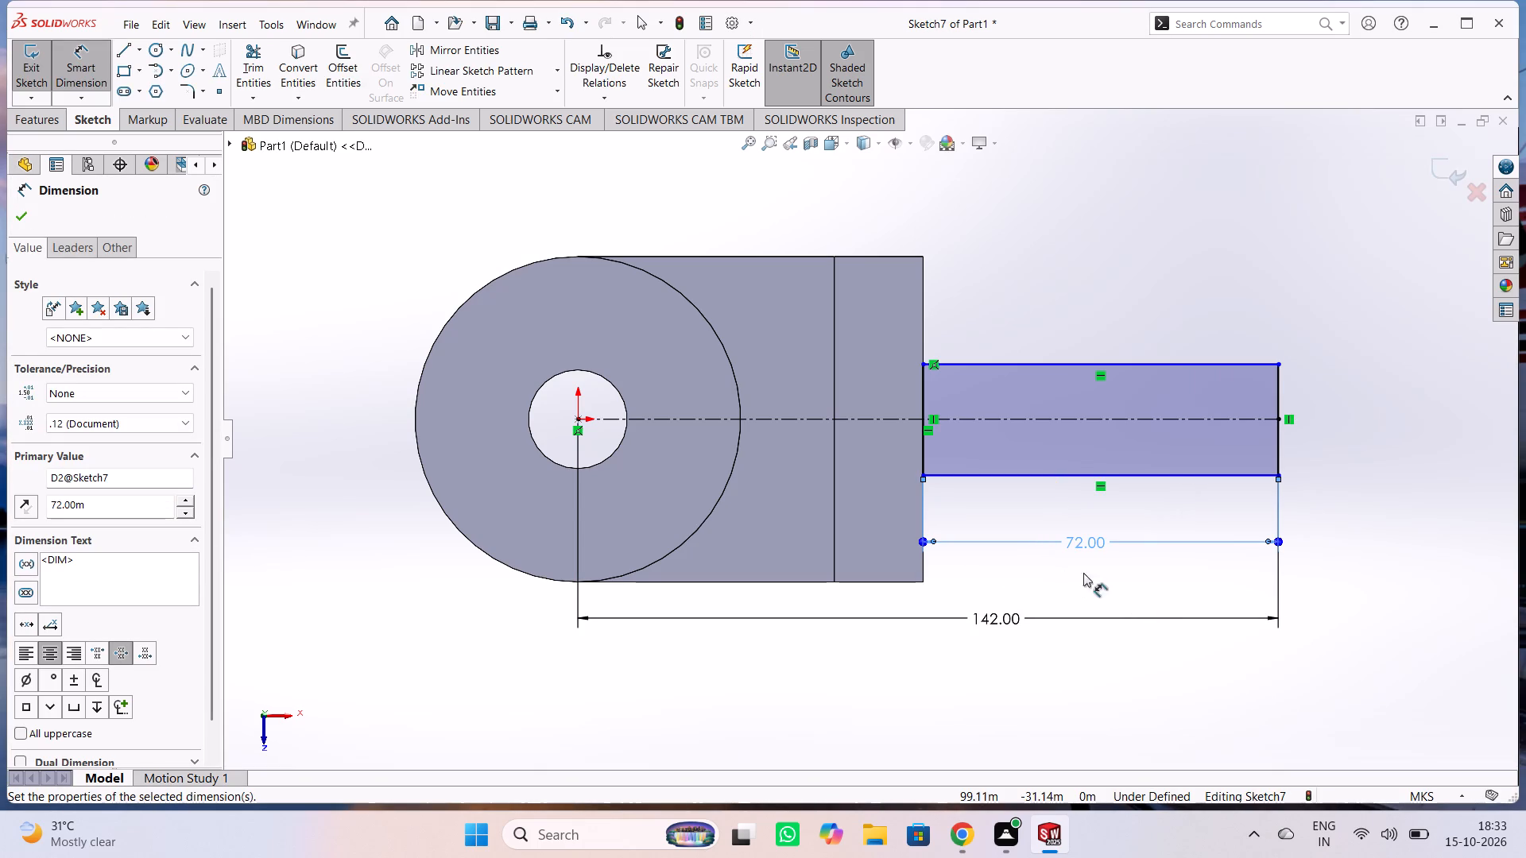
click(1142, 582)
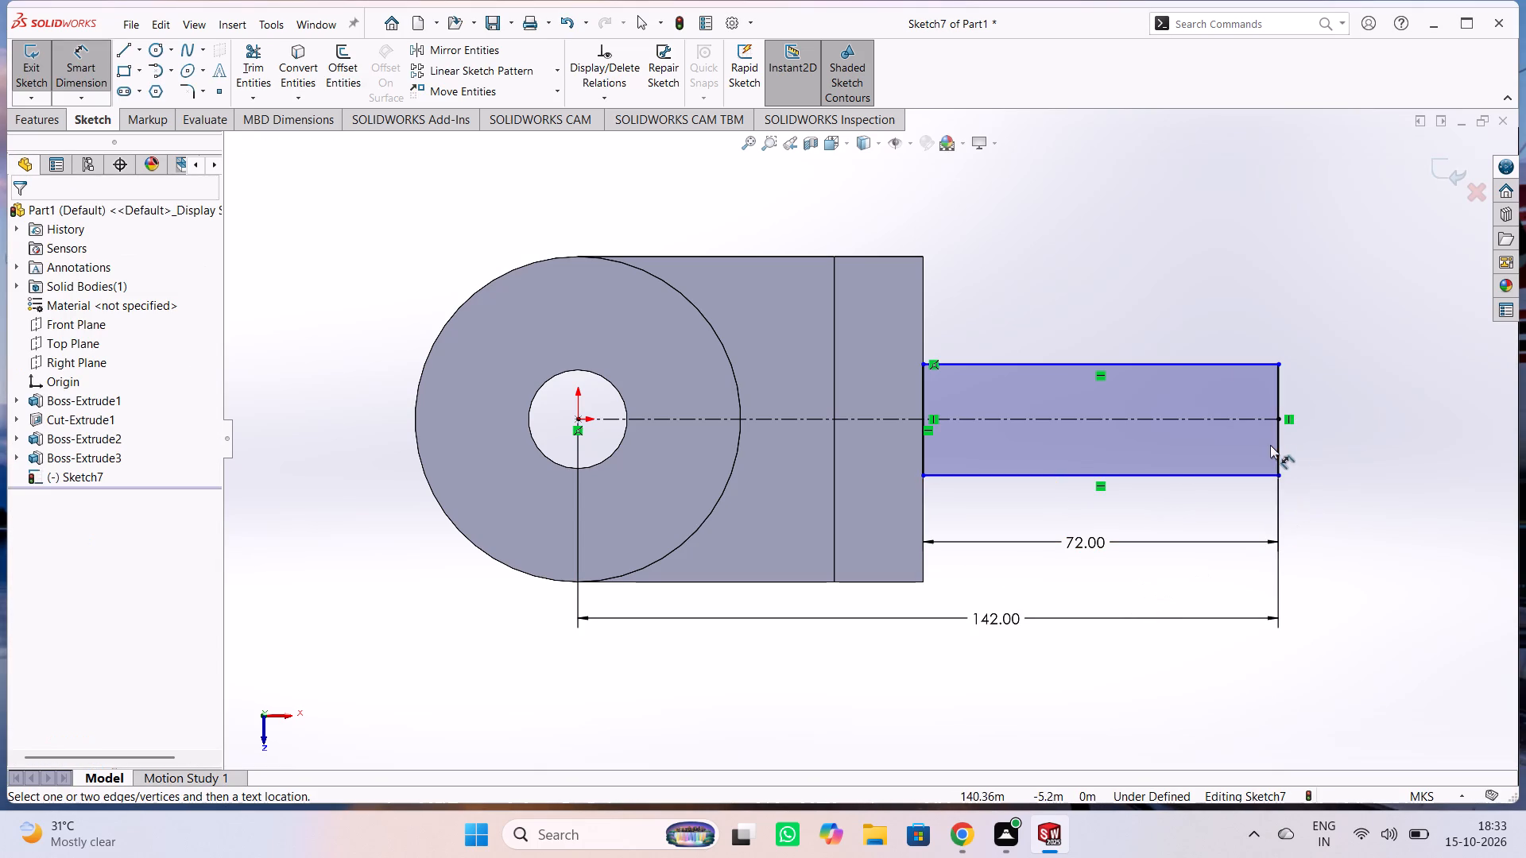
Dimension the rectangle's outer vertical side as 30 m.
click(1279, 435)
click(1346, 409)
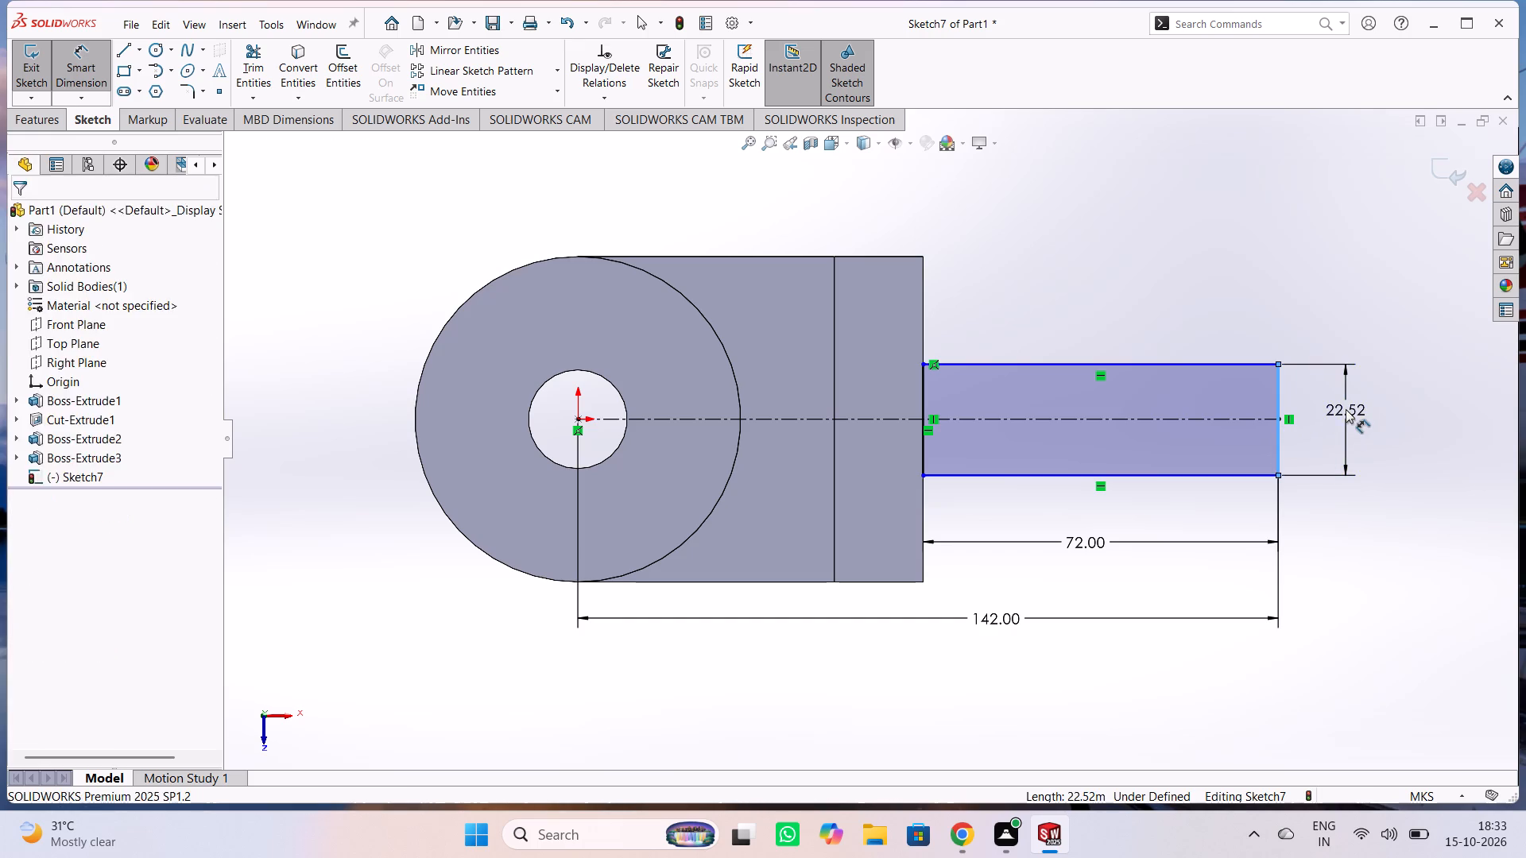
key(3)
key(0)
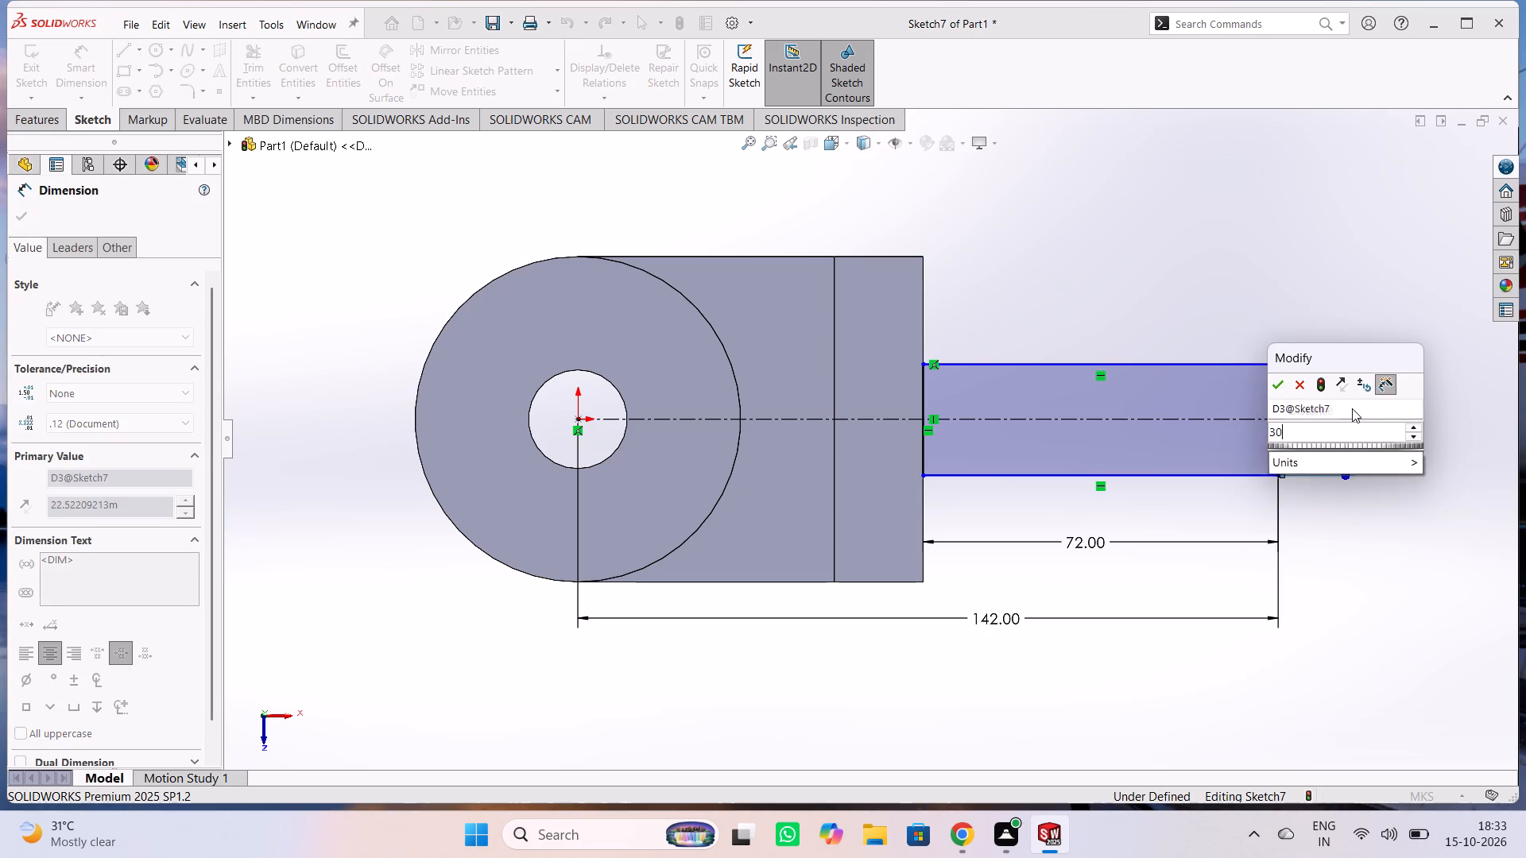
key(Return)
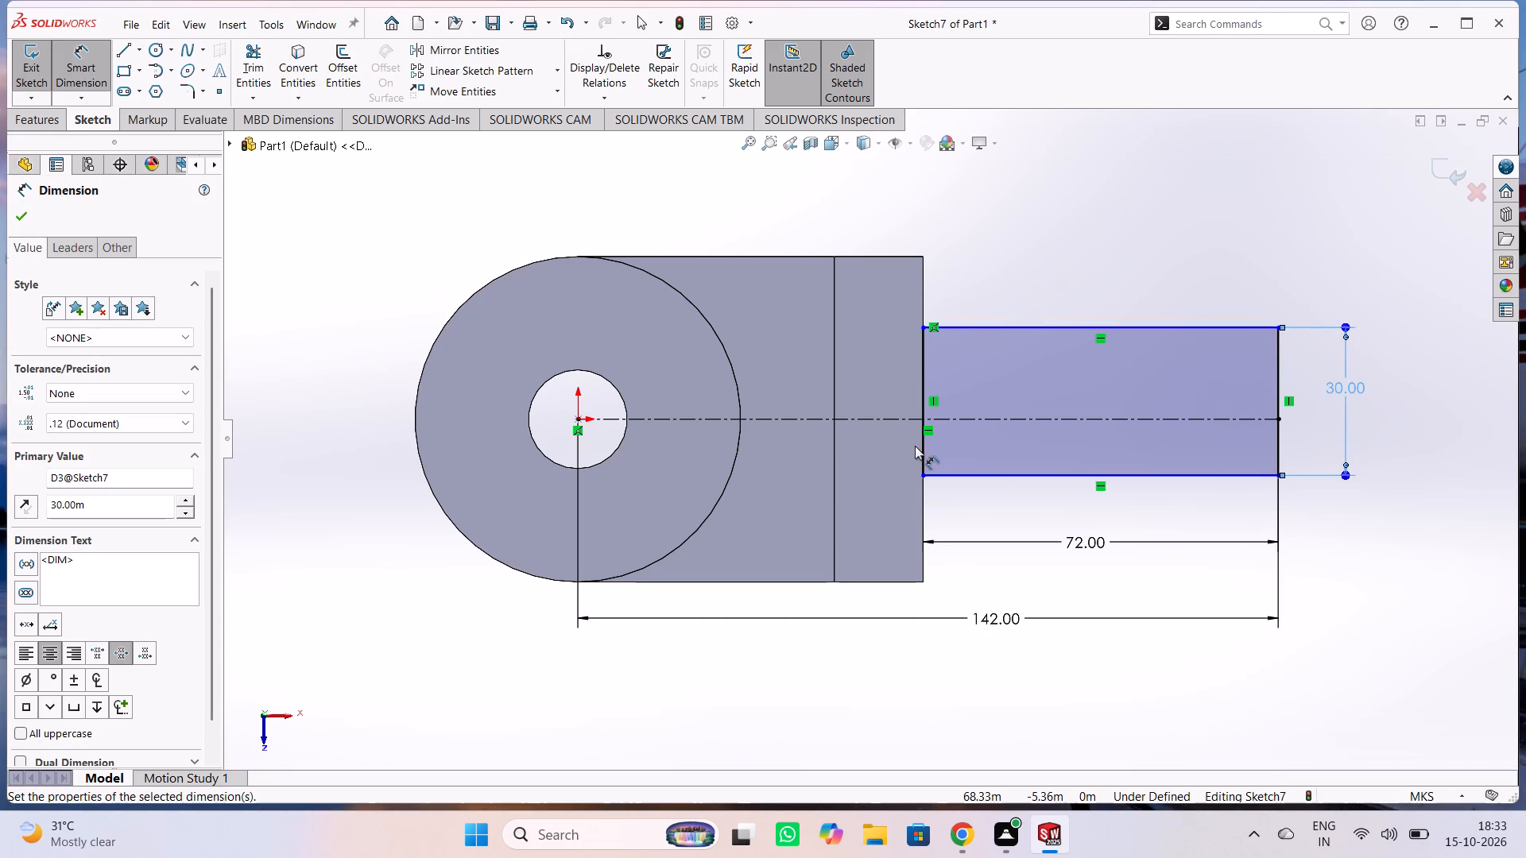
Dimension the distance from the centerline to the rectangle's lower side as 15 m and exit the sketch.
click(1026, 419)
click(1021, 475)
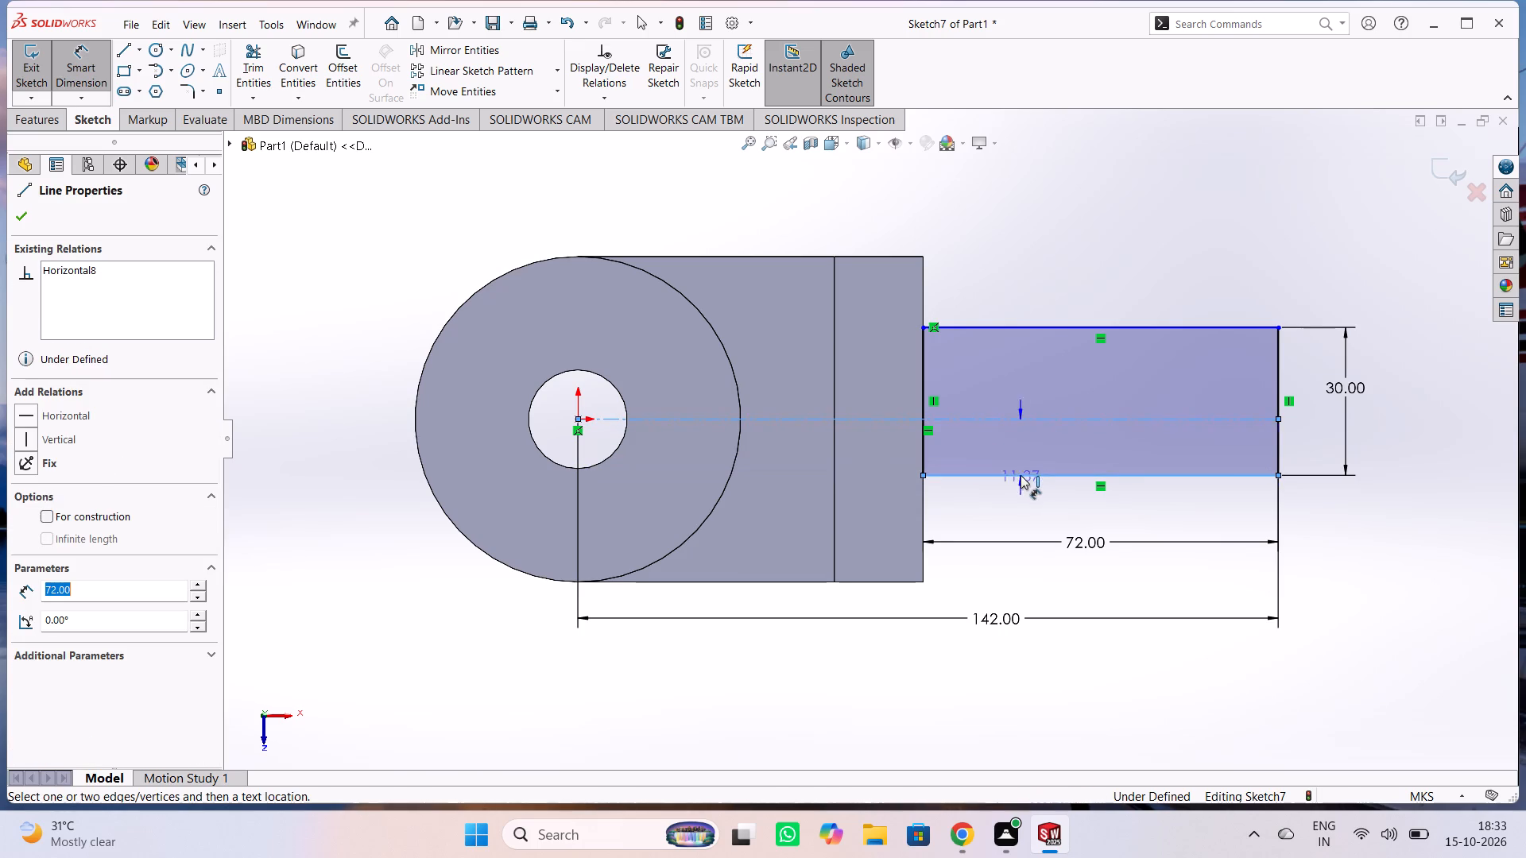
click(1305, 446)
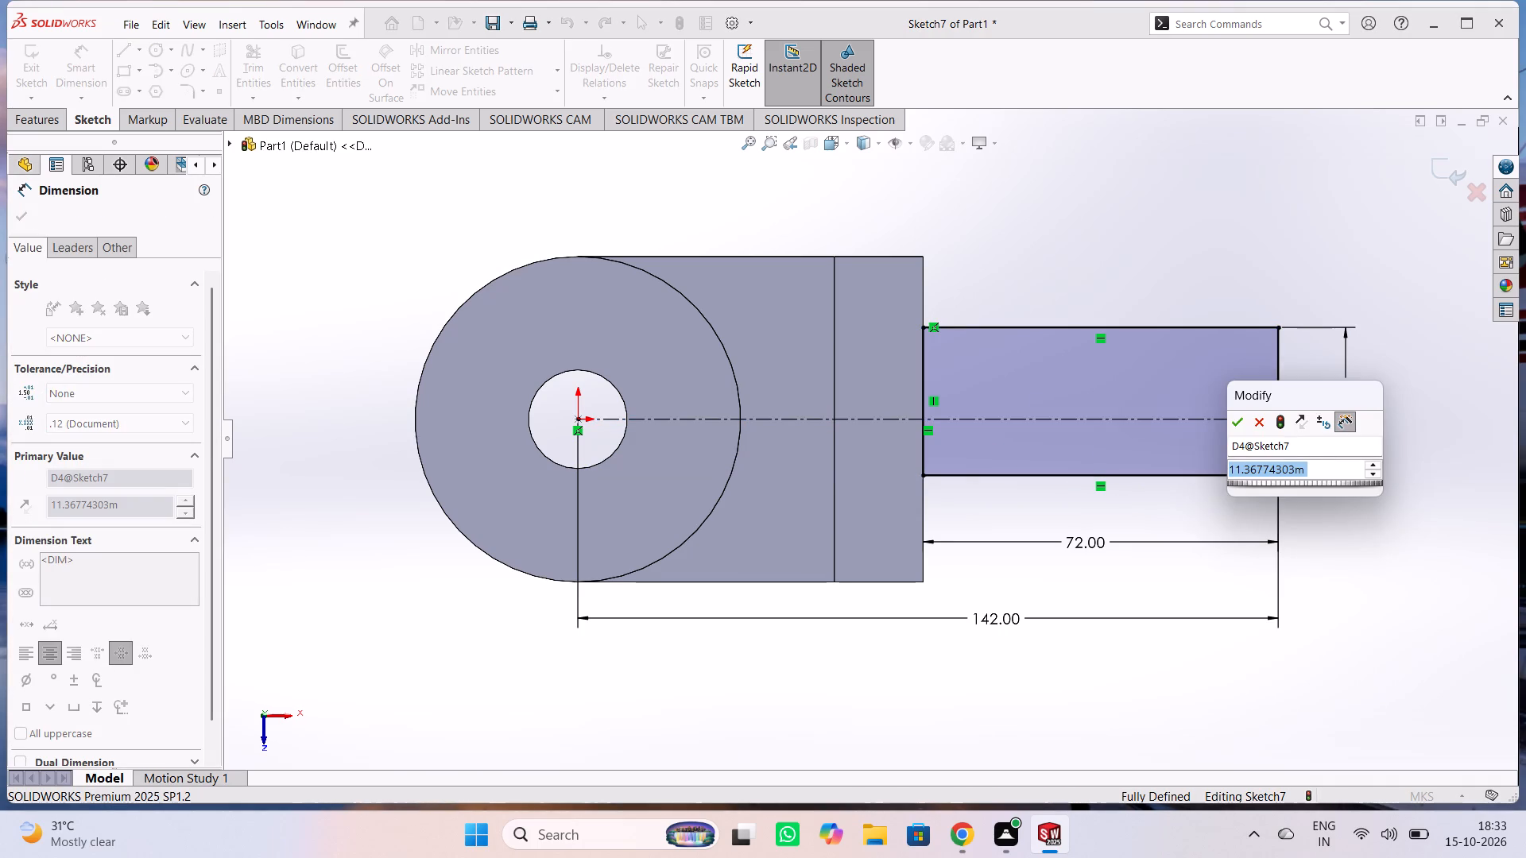
text(15)
key(Return)
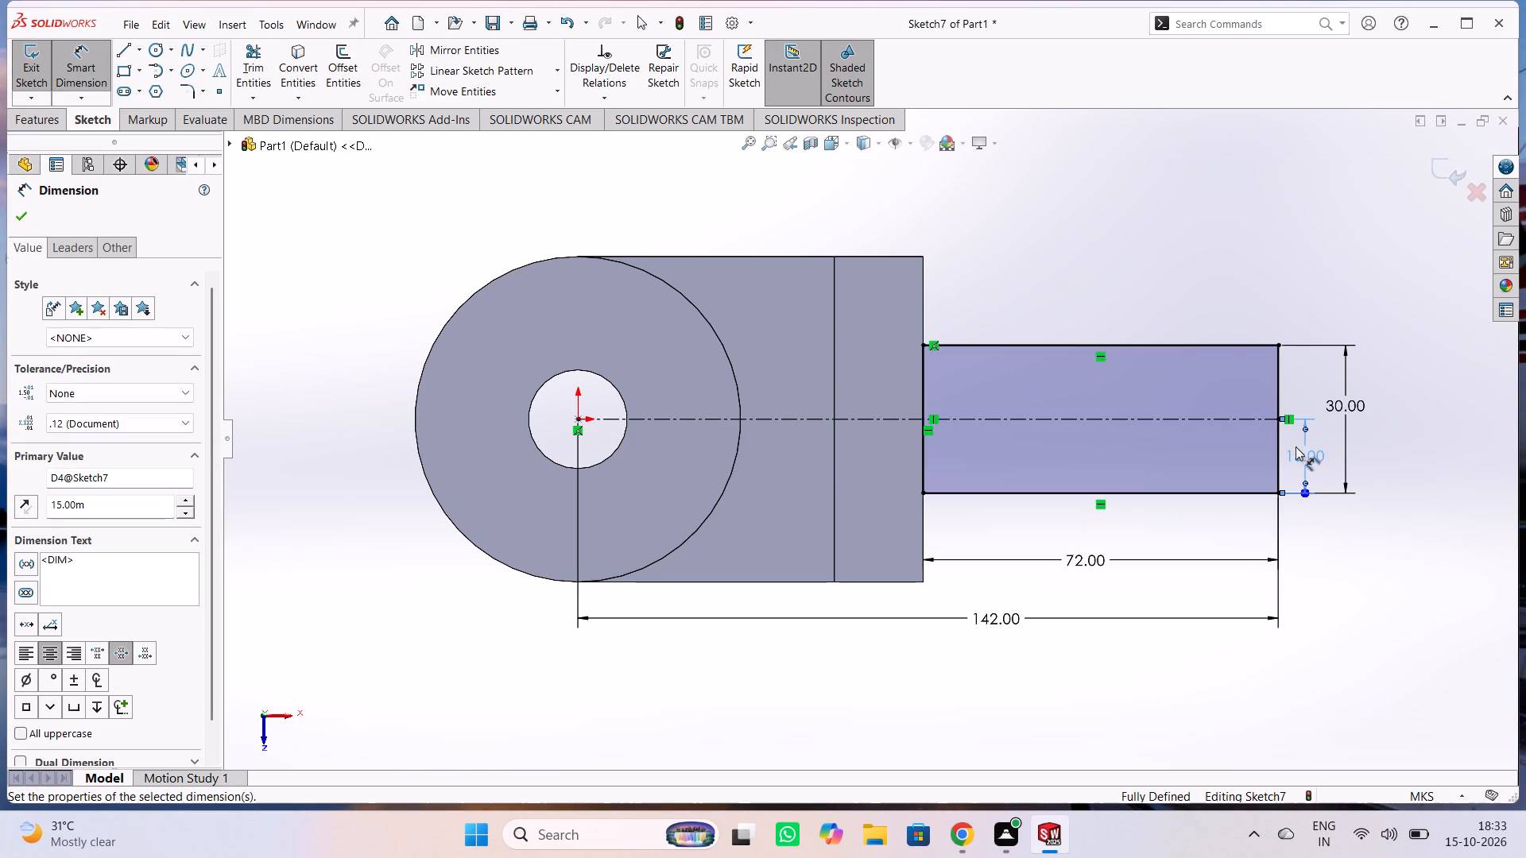
click(1195, 237)
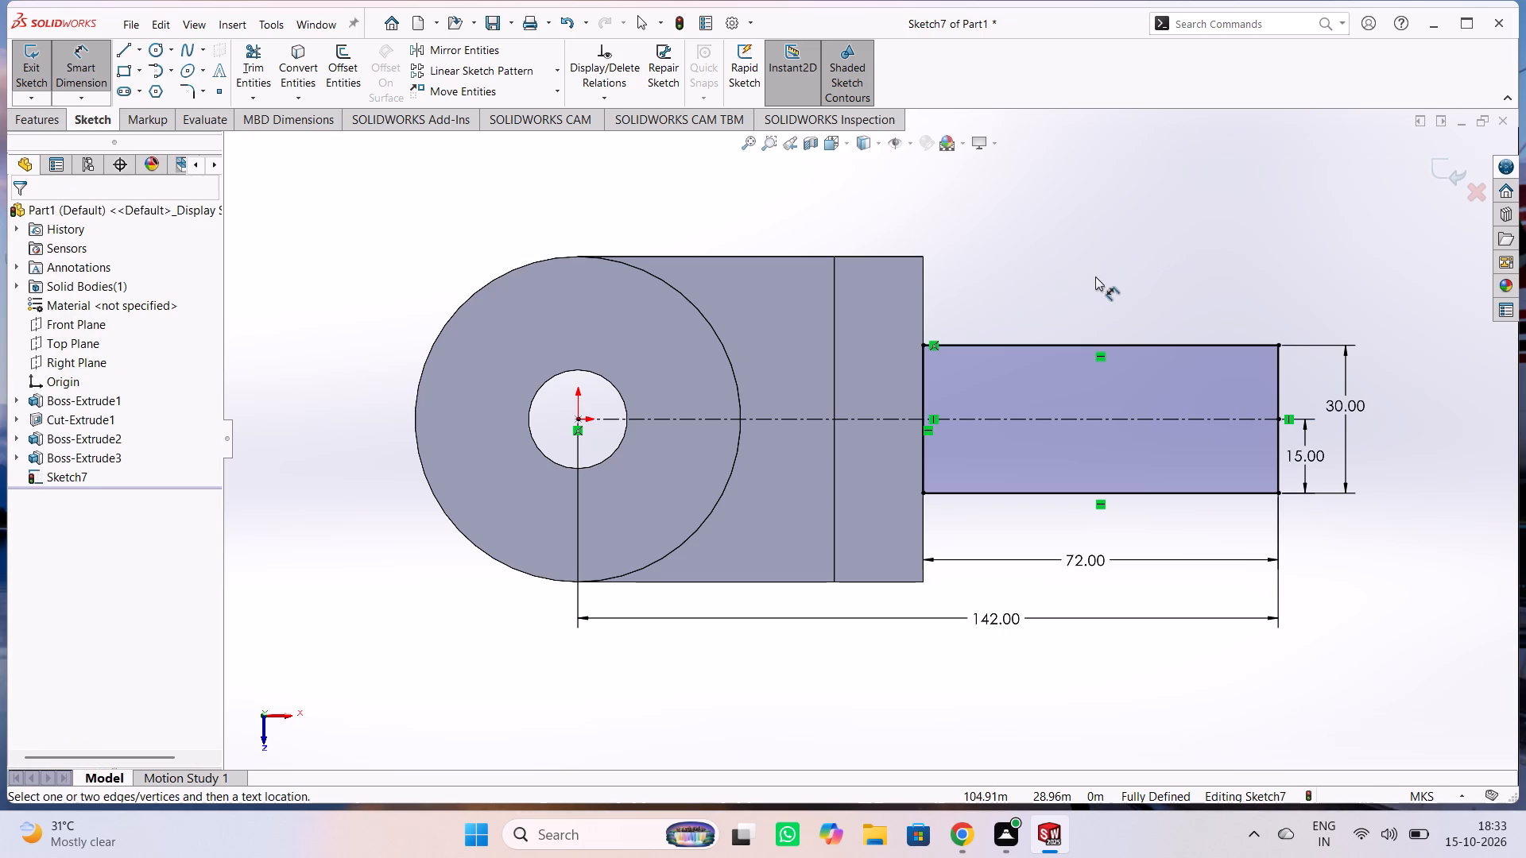
key(Escape)
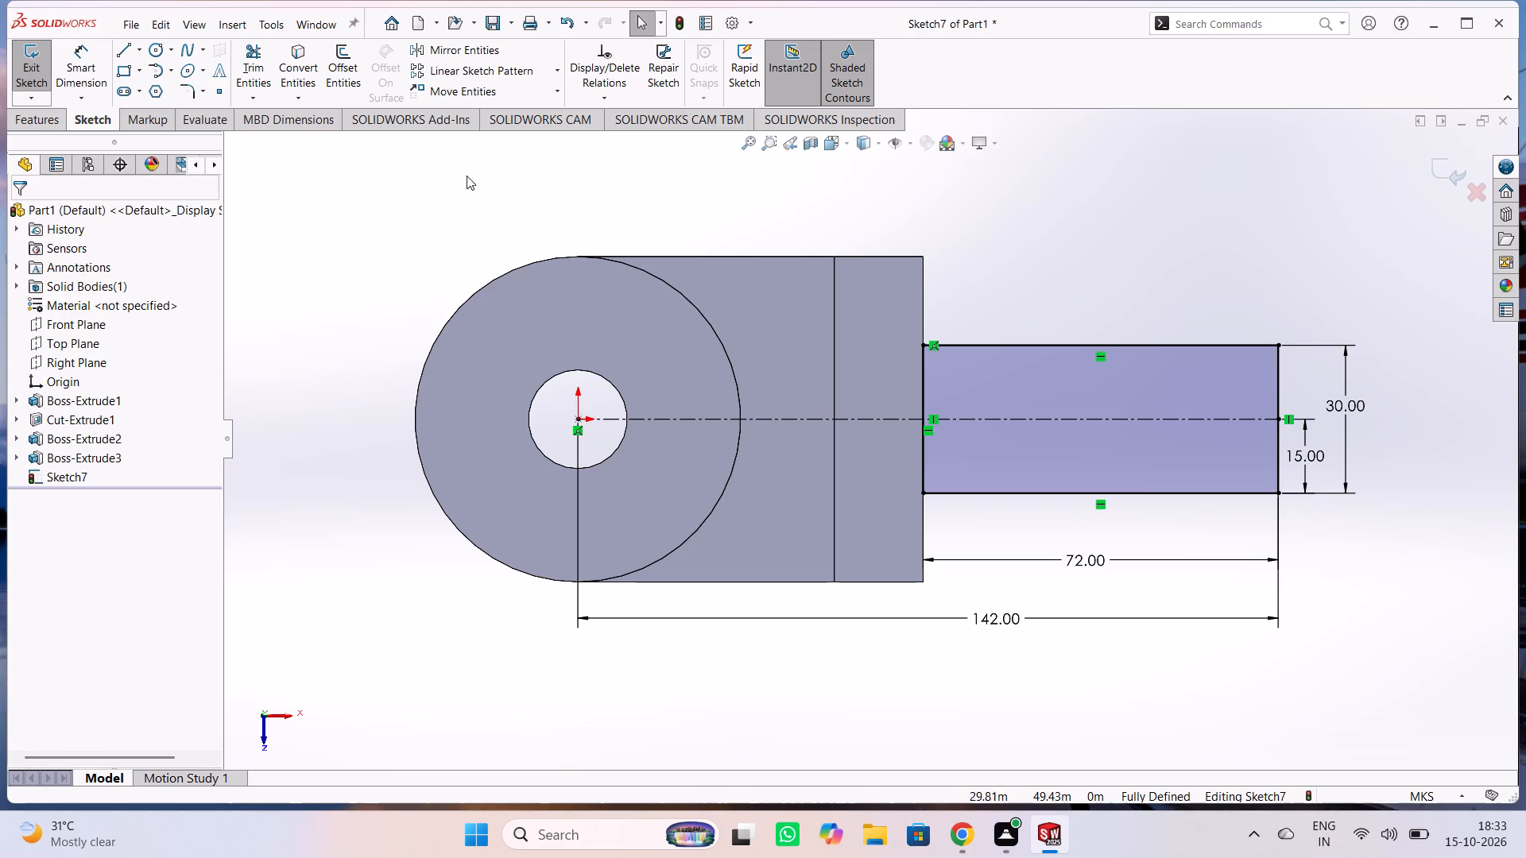
click(16, 75)
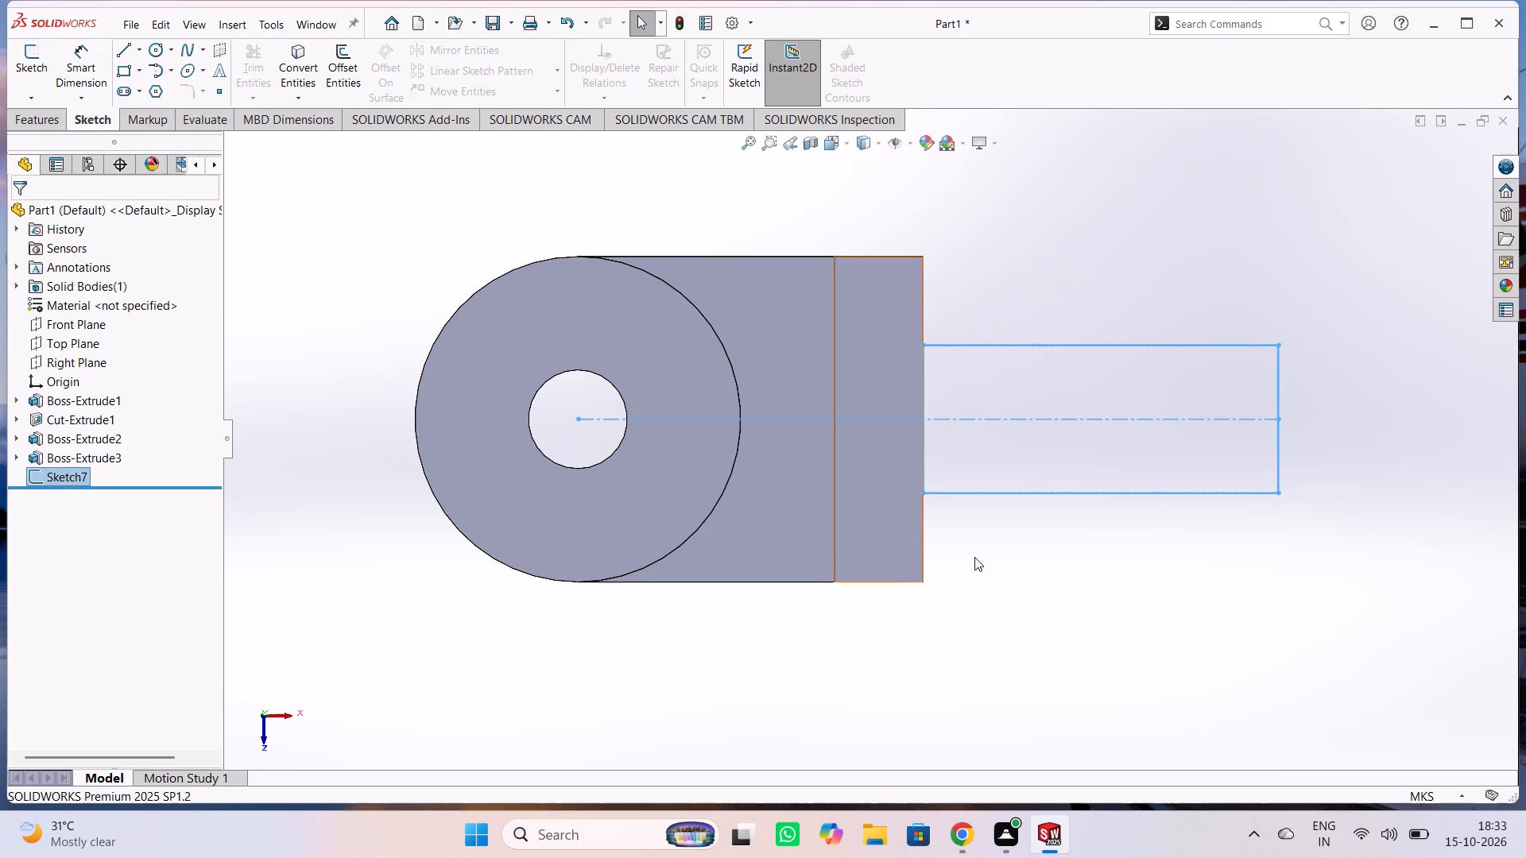
middle_drag(999, 578, 1005, 290)
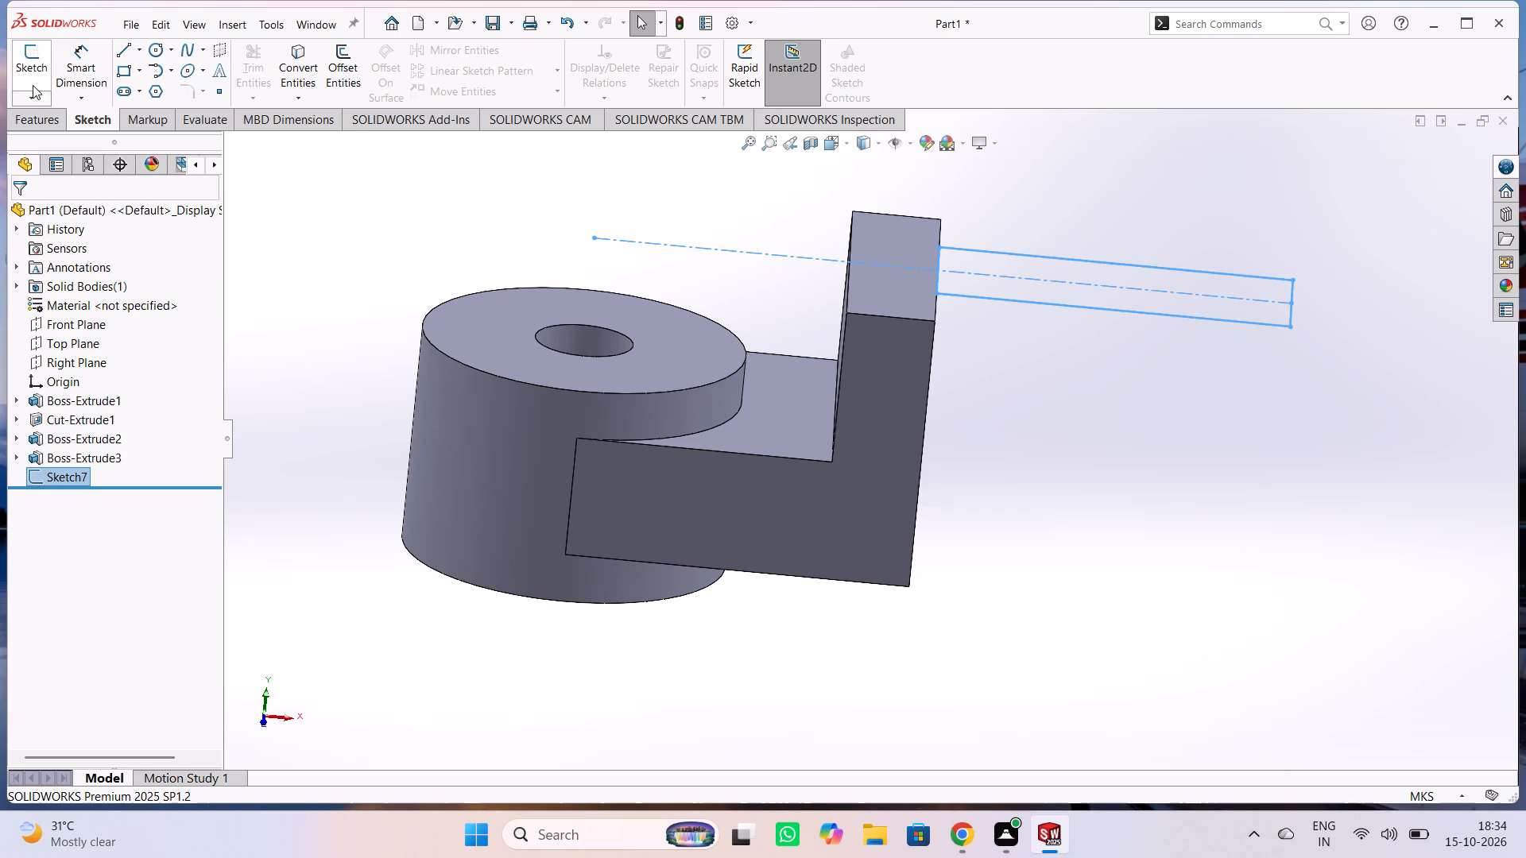
Start a blind boss extrusion of the 72 m by 30 m rectangle, reversed downward alongside the end boss, with a 66 m depth.
click(30, 114)
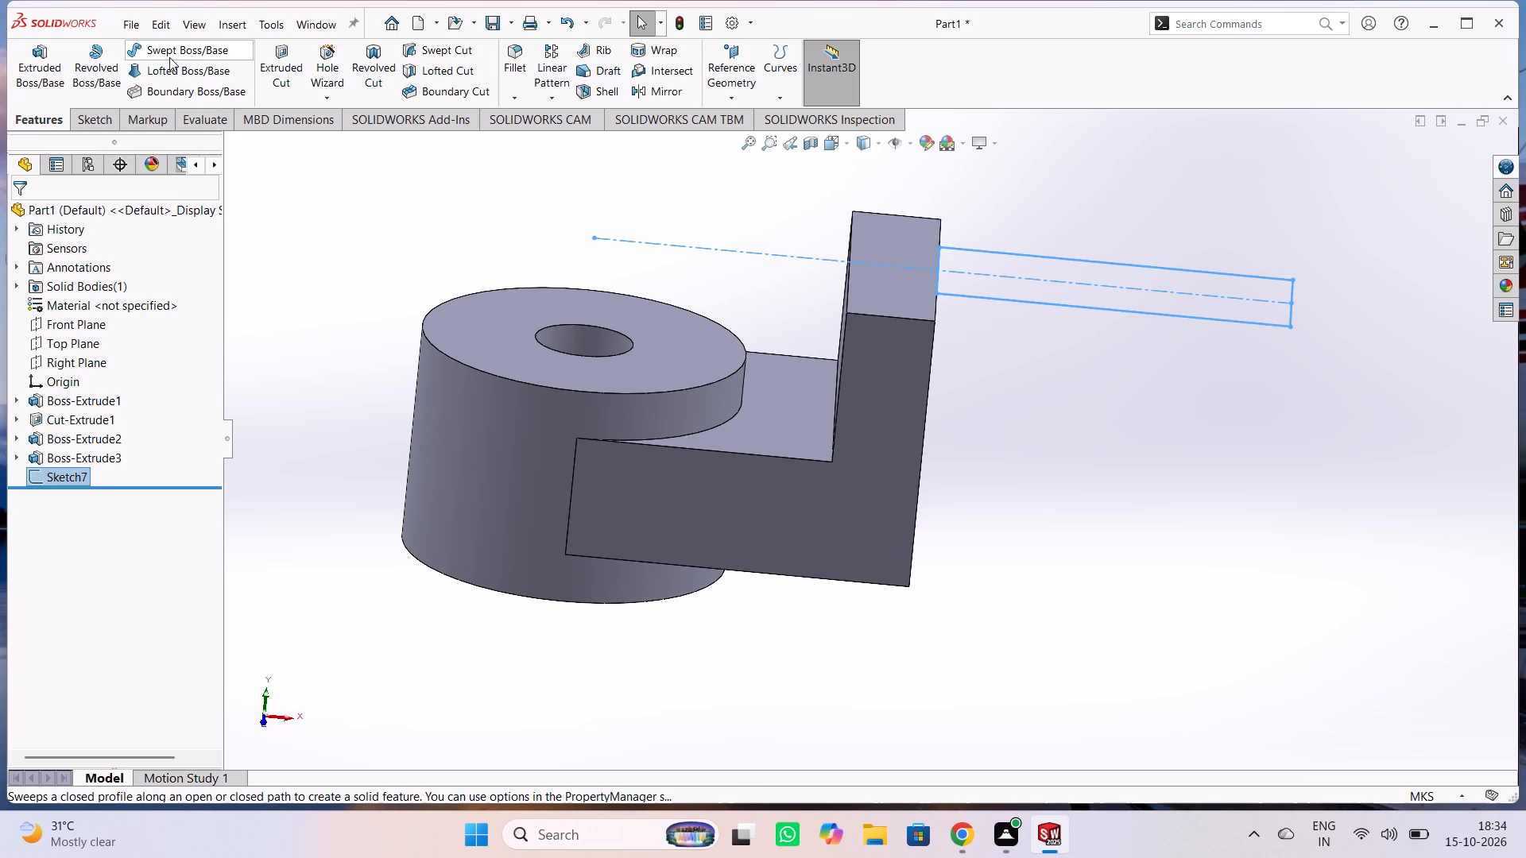
click(38, 68)
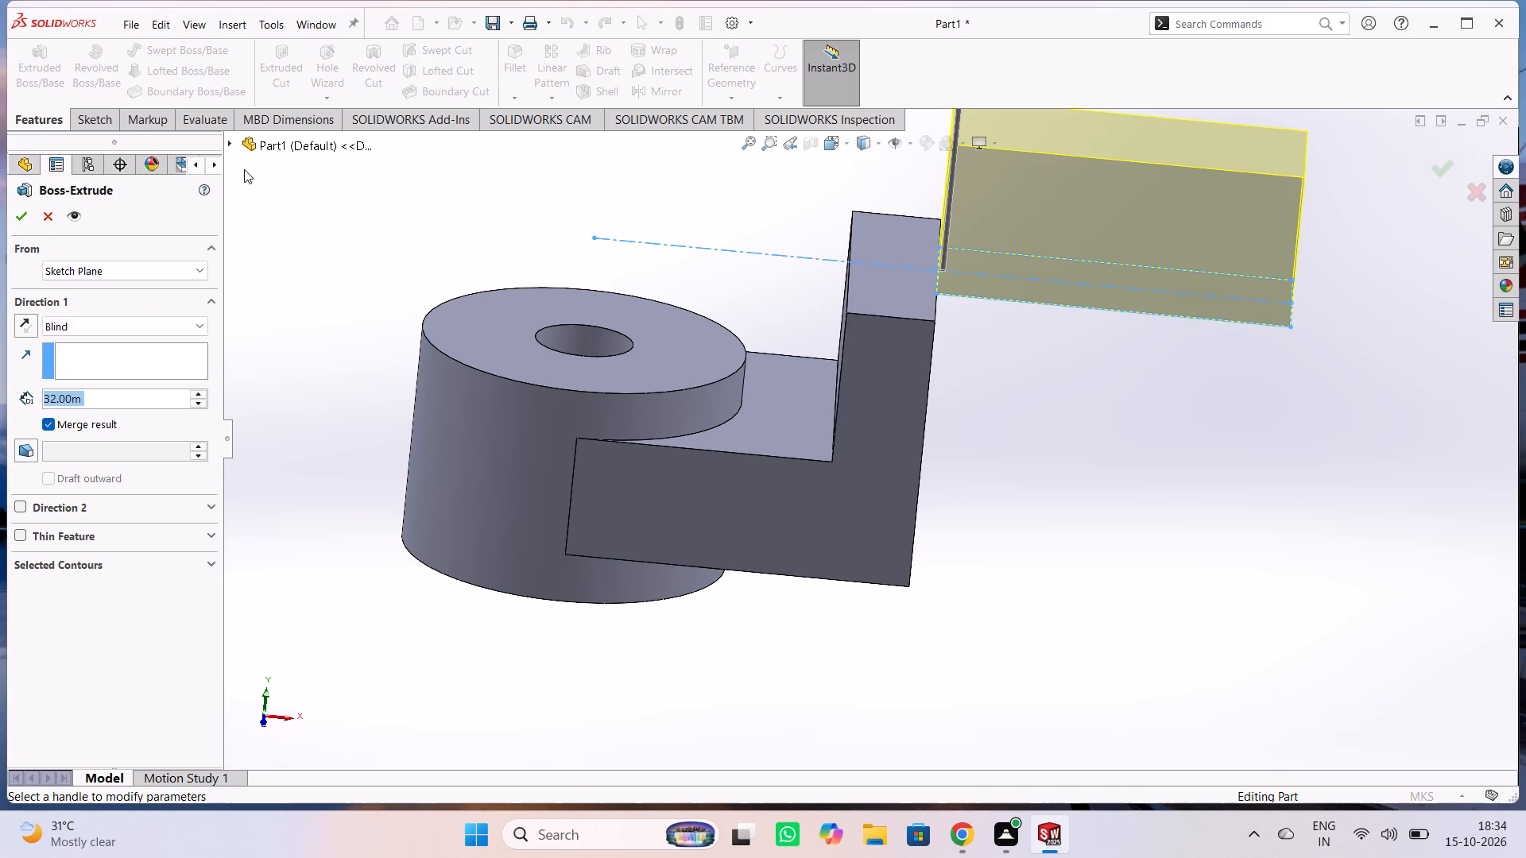
click(22, 325)
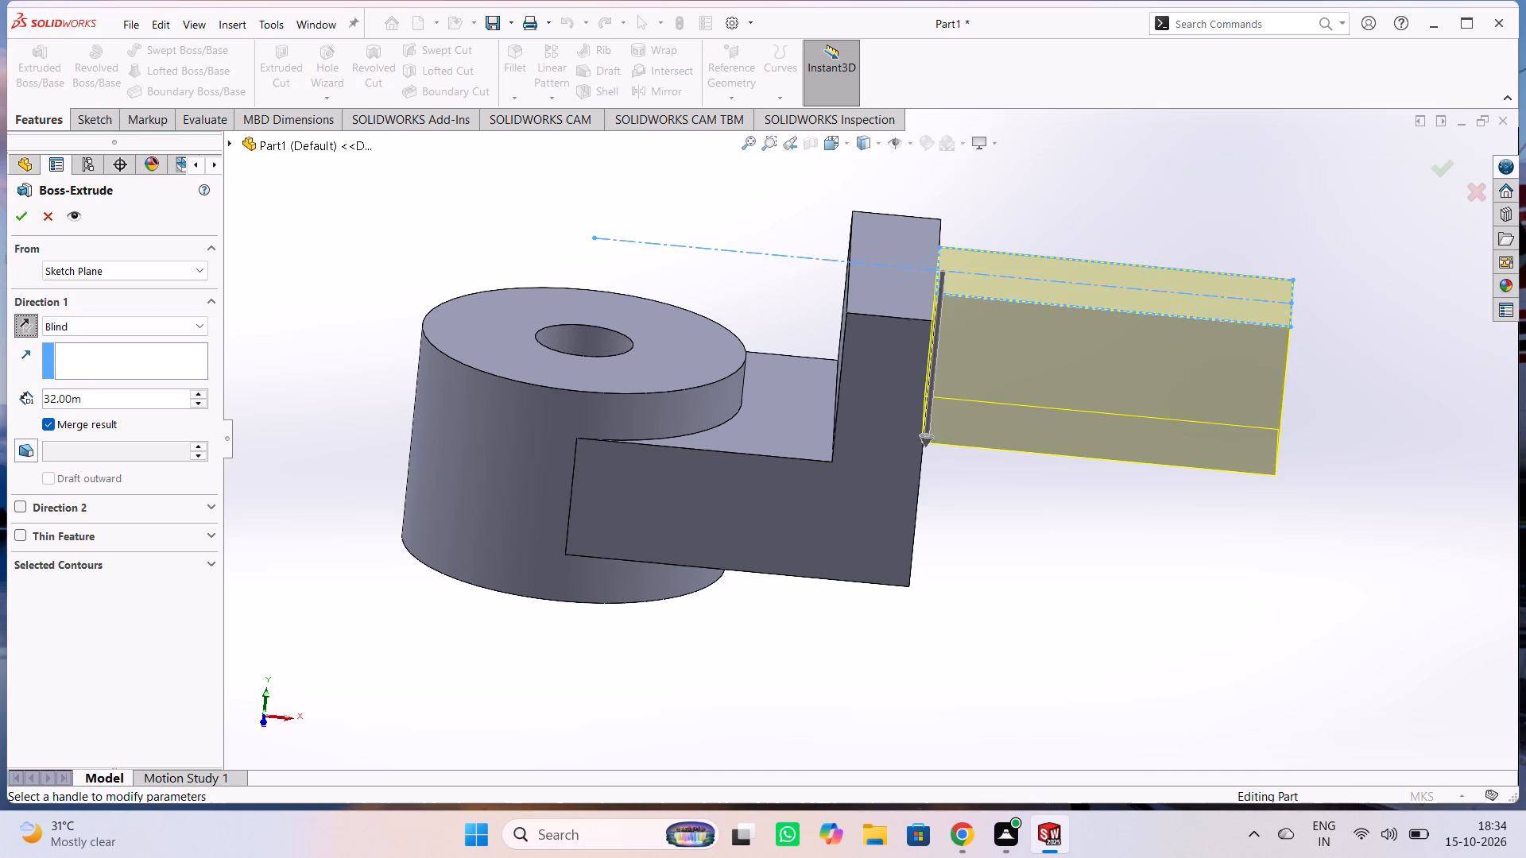
double_click(95, 398)
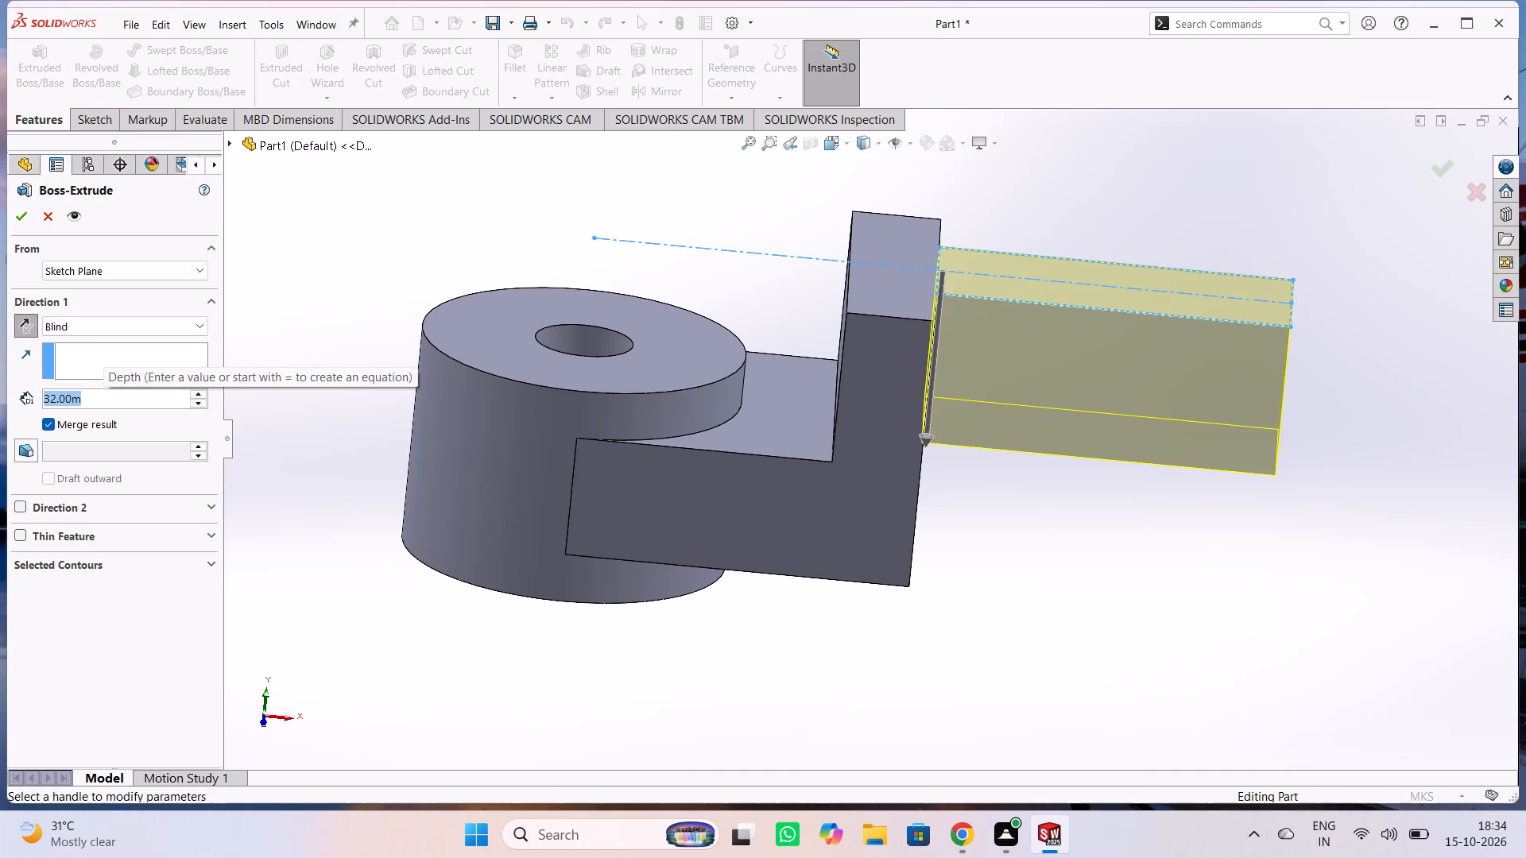
text(66)
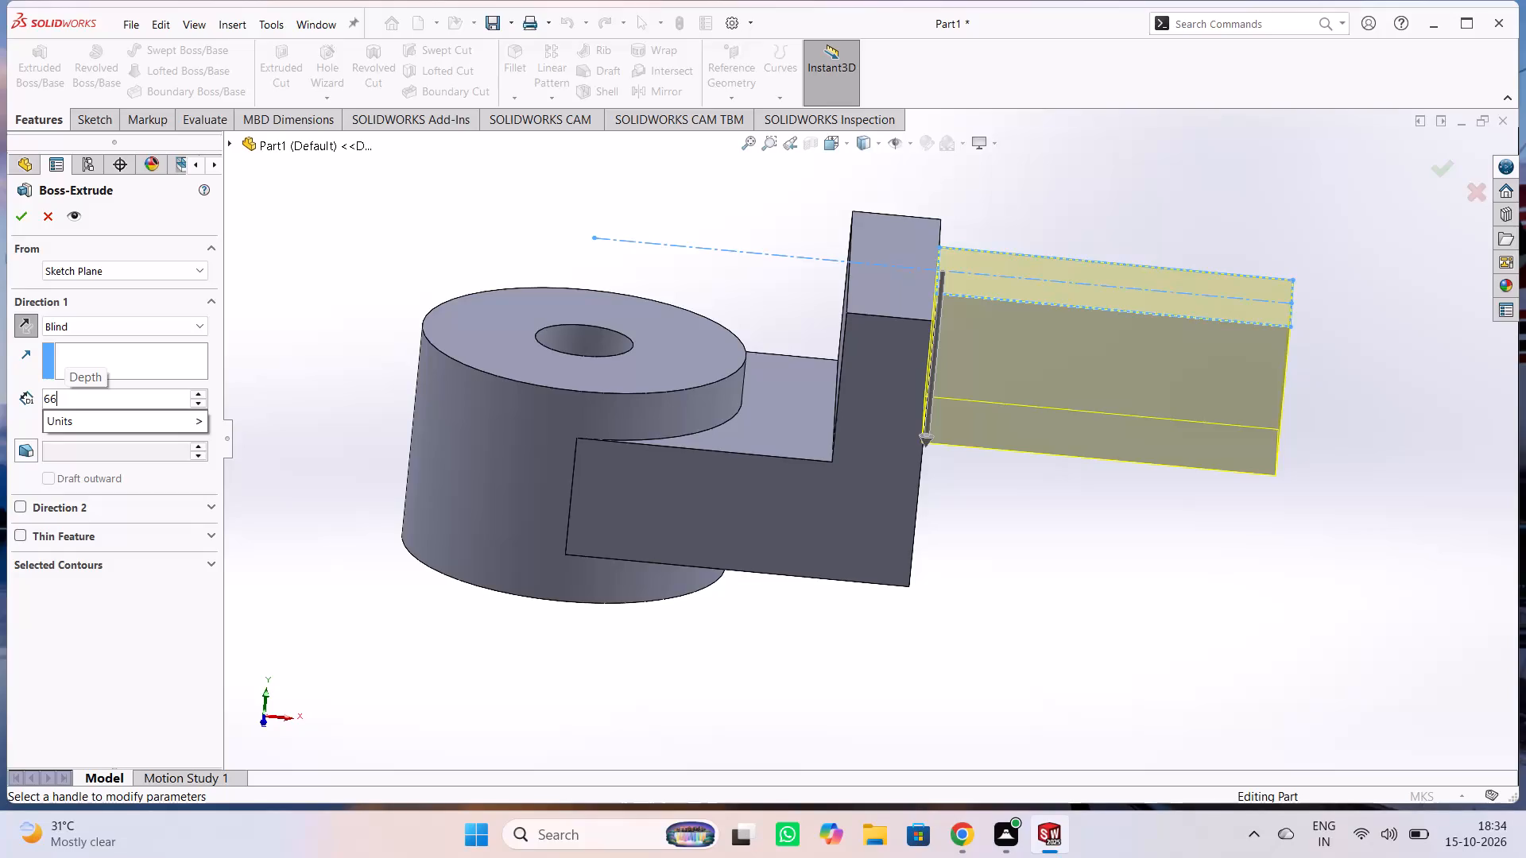
key(Return)
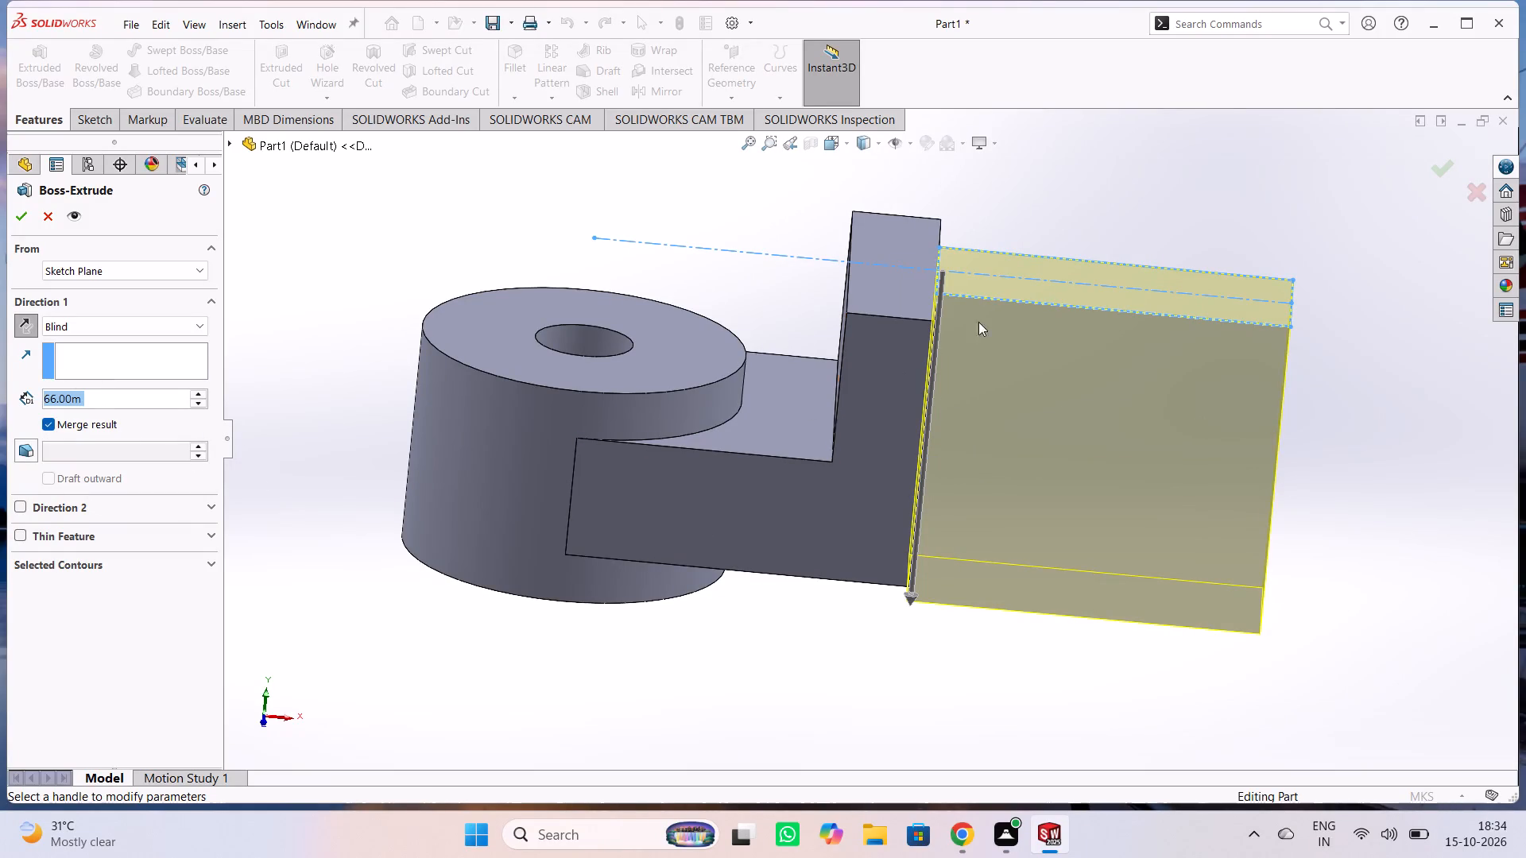
middle_drag(1333, 224, 1246, 214)
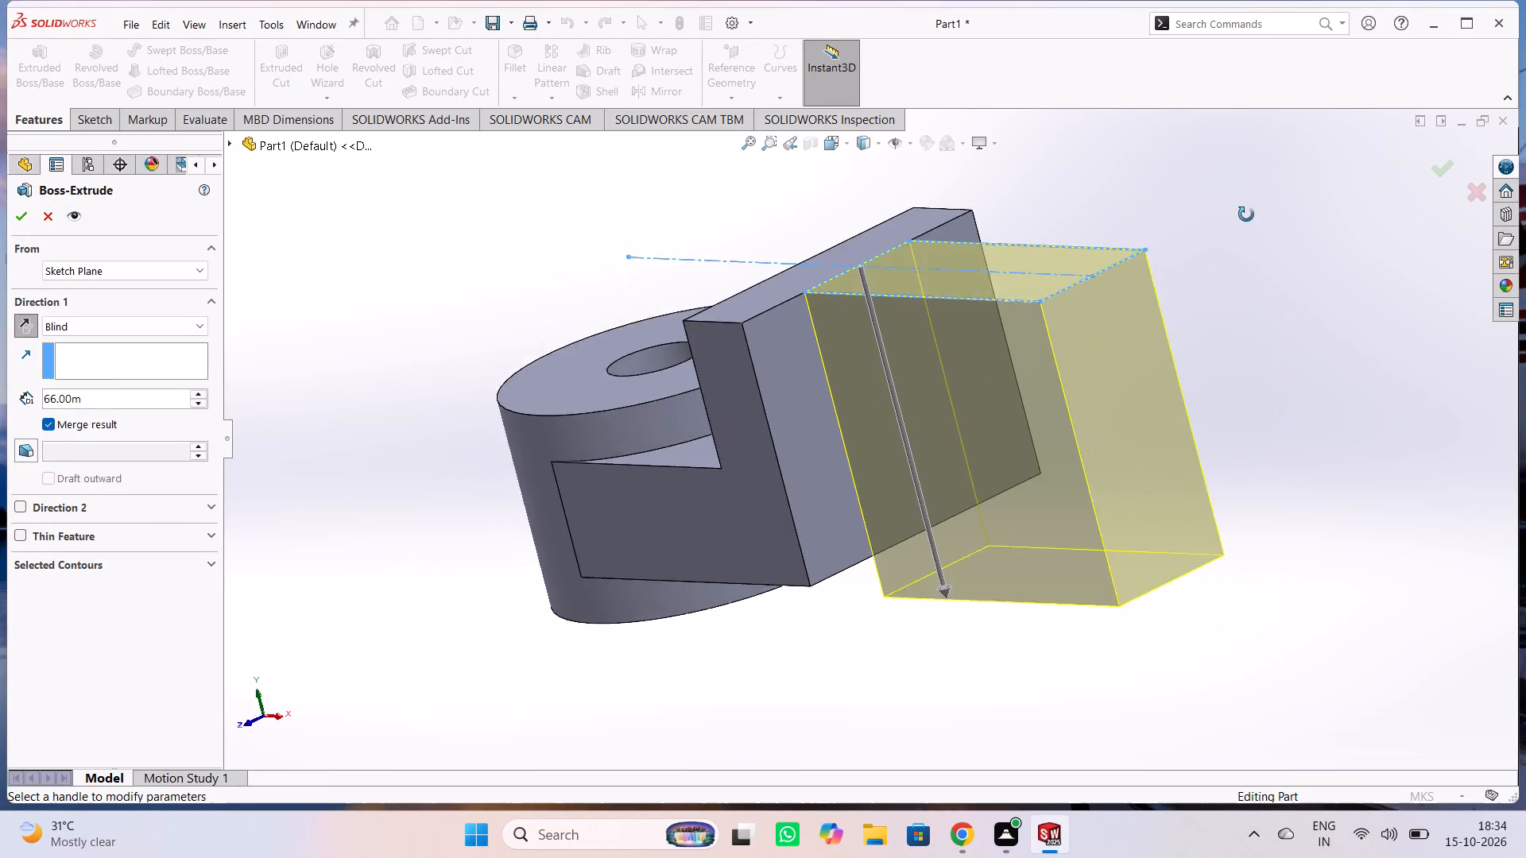
middle_drag(1246, 214, 1303, 208)
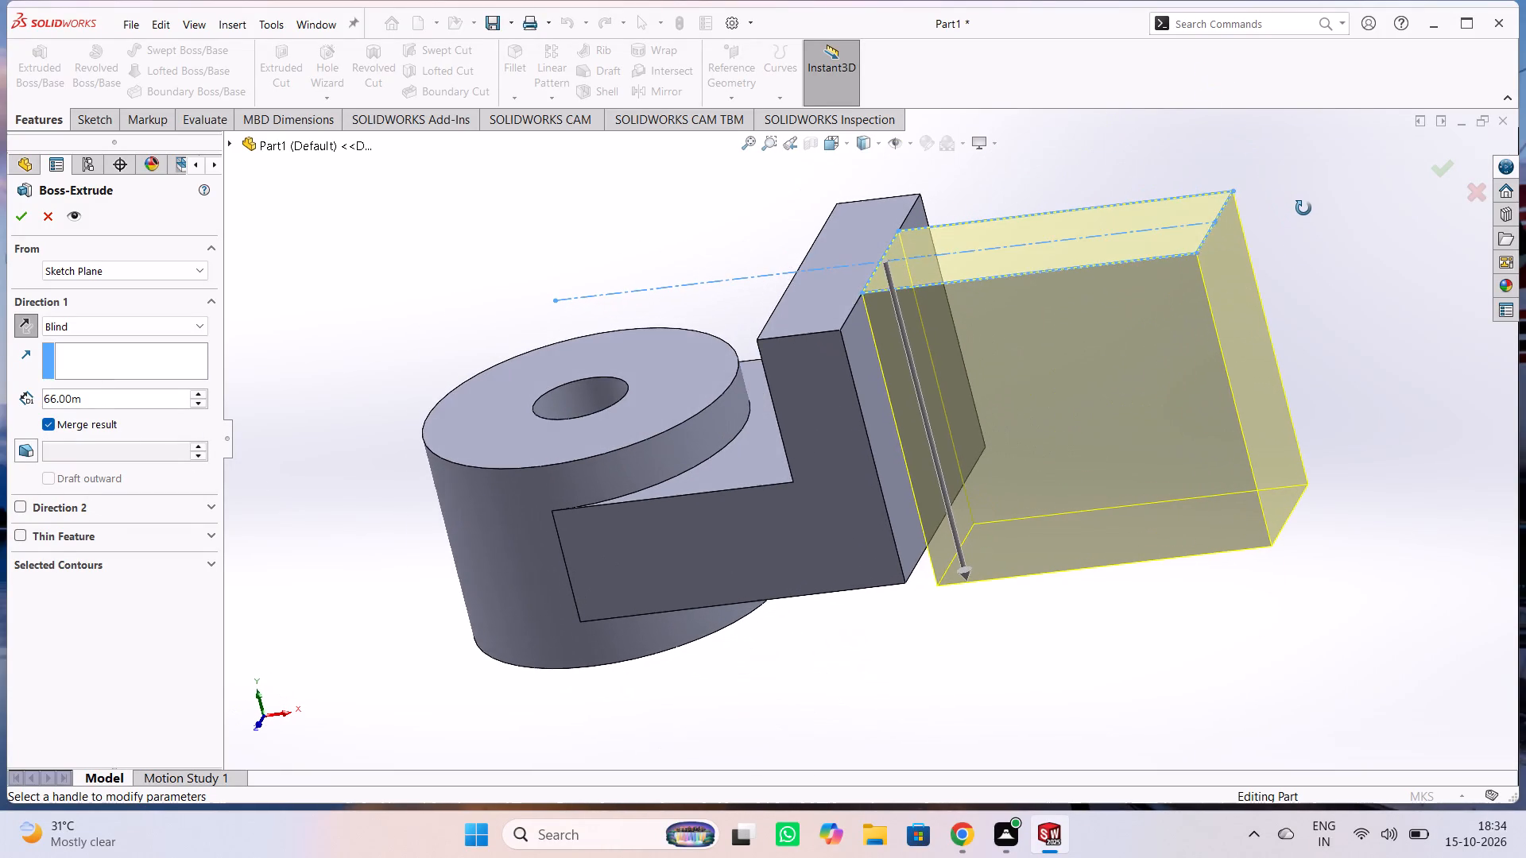
middle_drag(1303, 208, 1321, 207)
middle_drag(1321, 207, 1232, 281)
Set the rectangle's downward extrusion depth to 57 m and complete the boss.
double_click(86, 396)
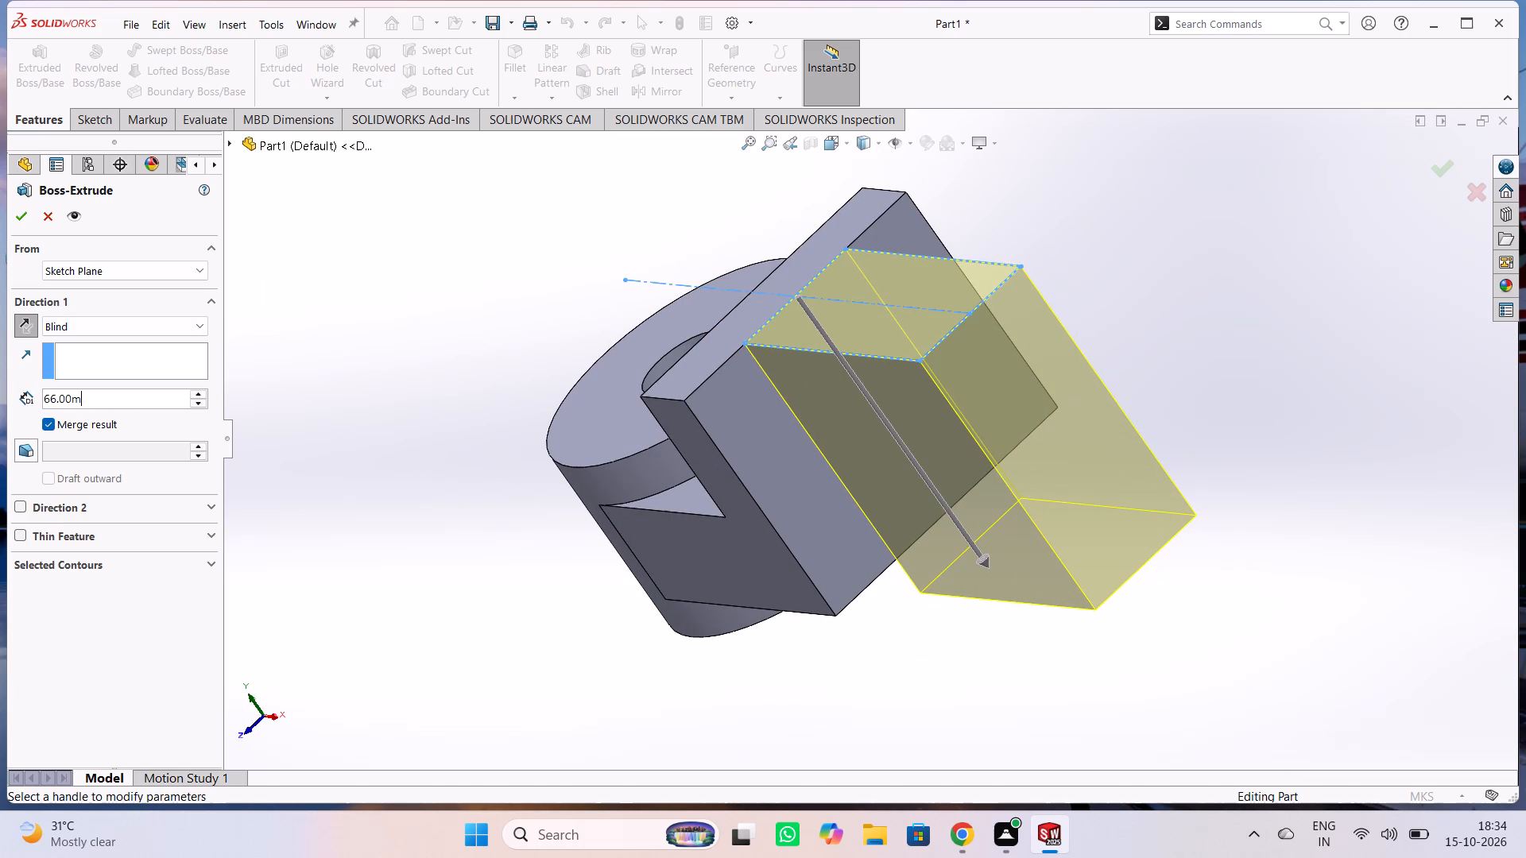
key(2)
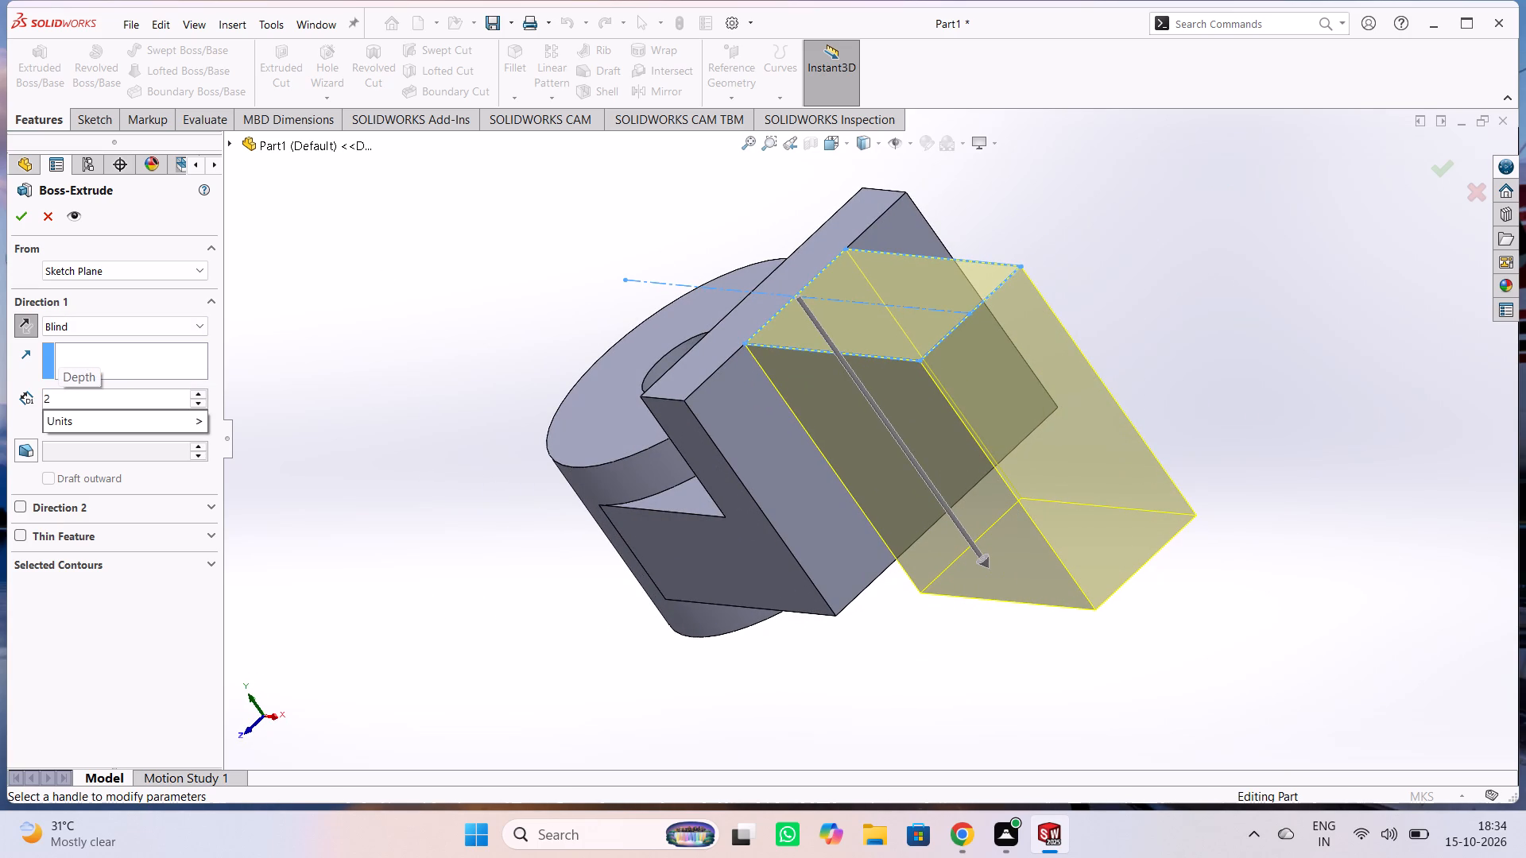
key(BackSpace)
text(57)
key(Return)
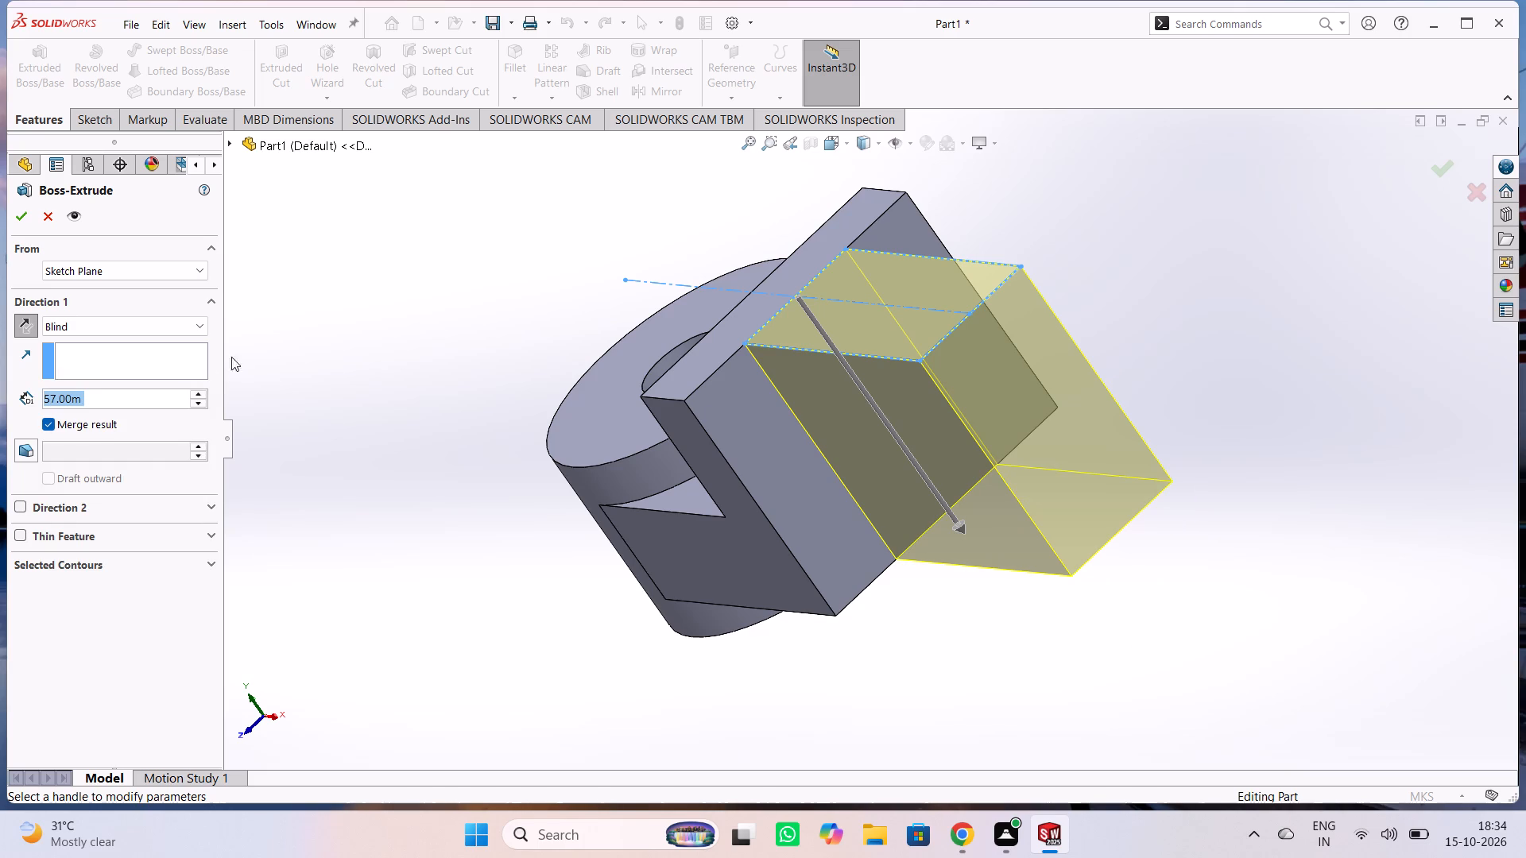
middle_drag(354, 339, 440, 206)
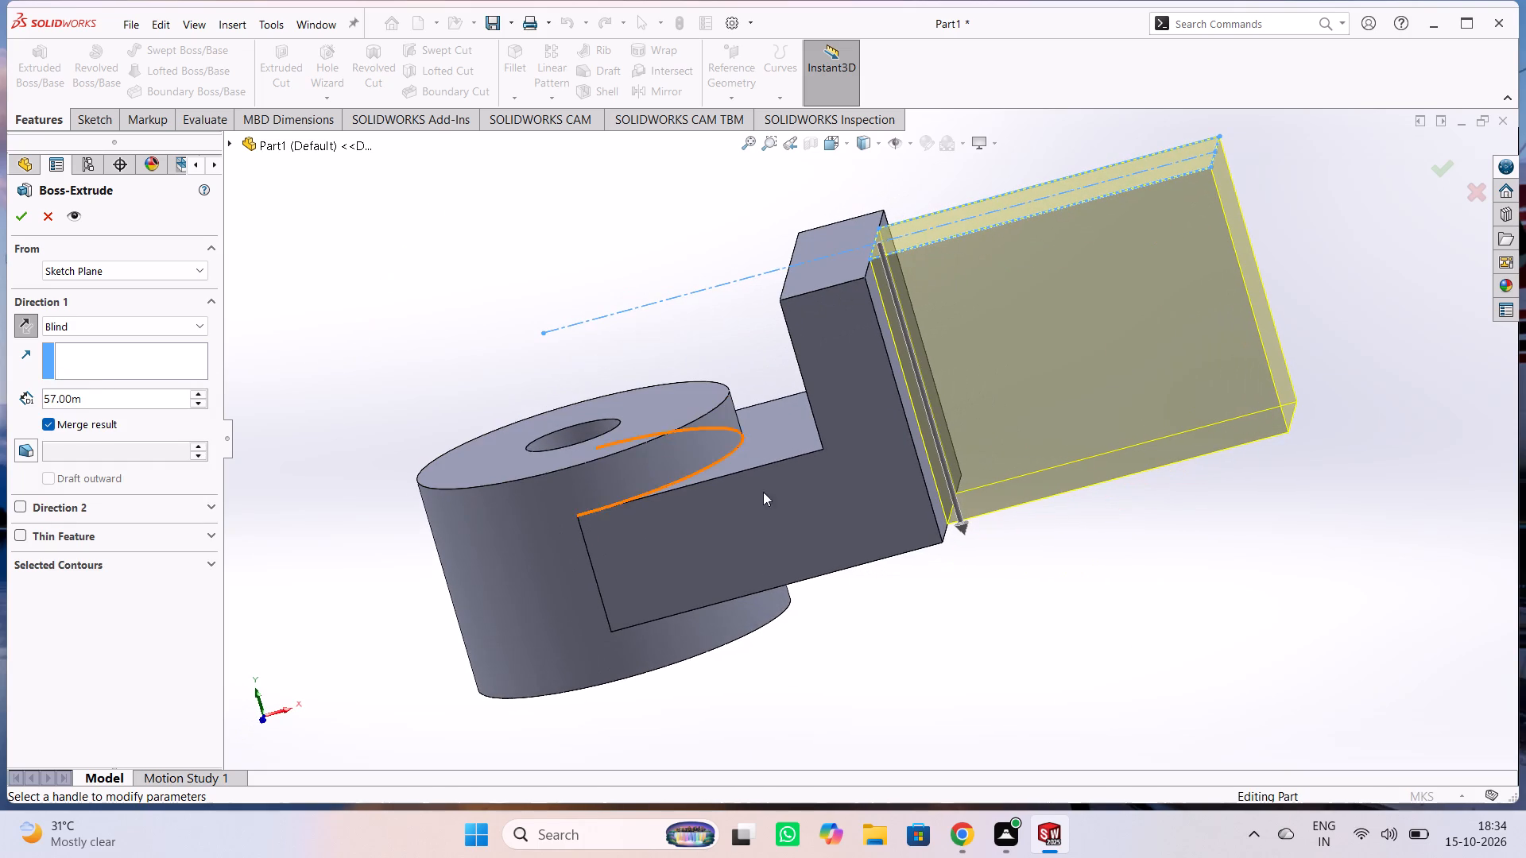
middle_drag(1101, 592, 1097, 257)
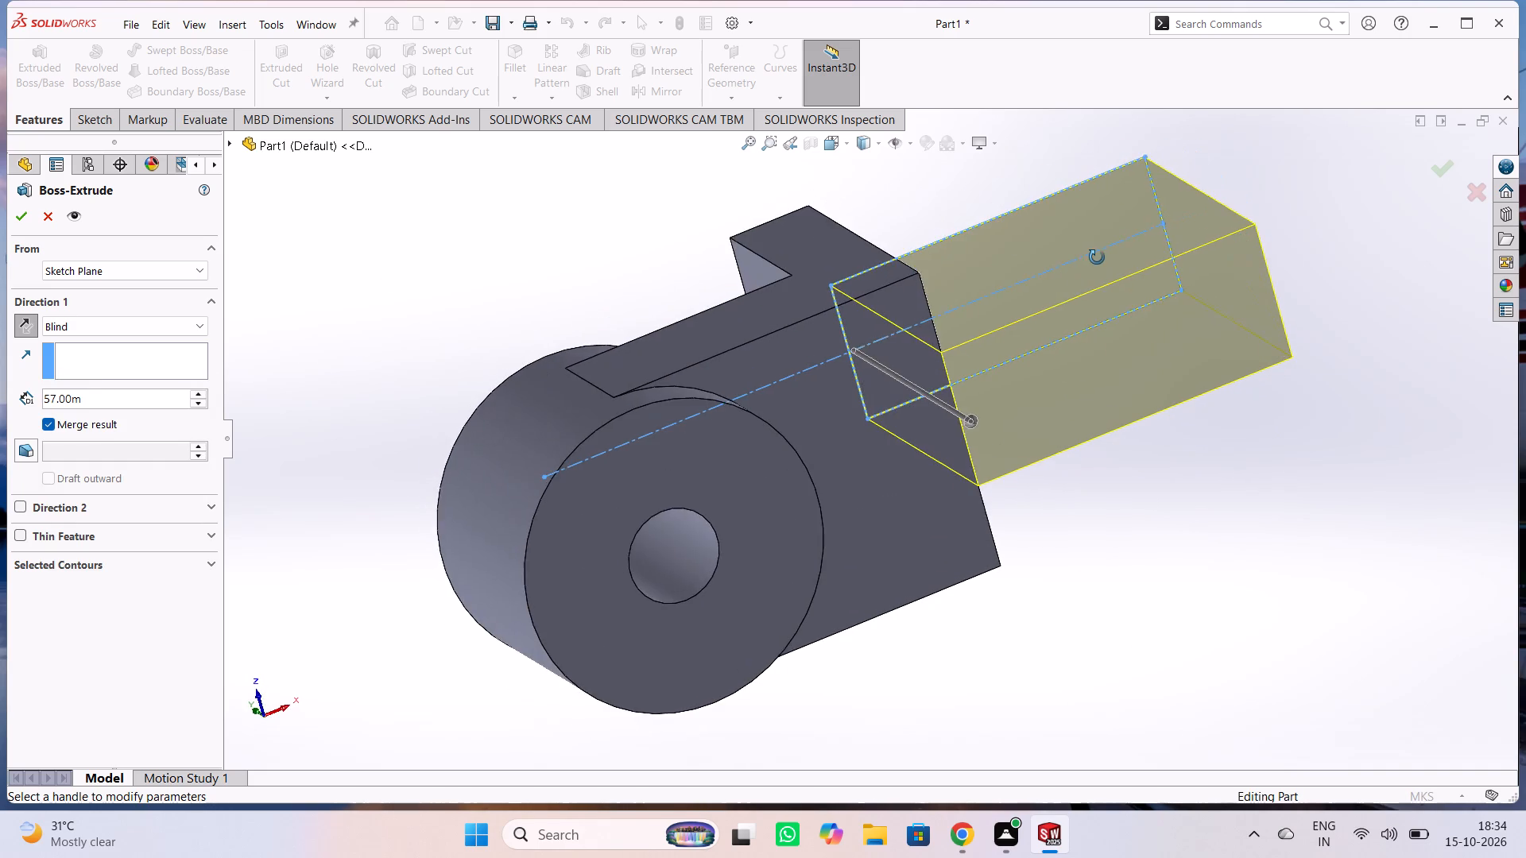
middle_drag(1097, 257, 1348, 299)
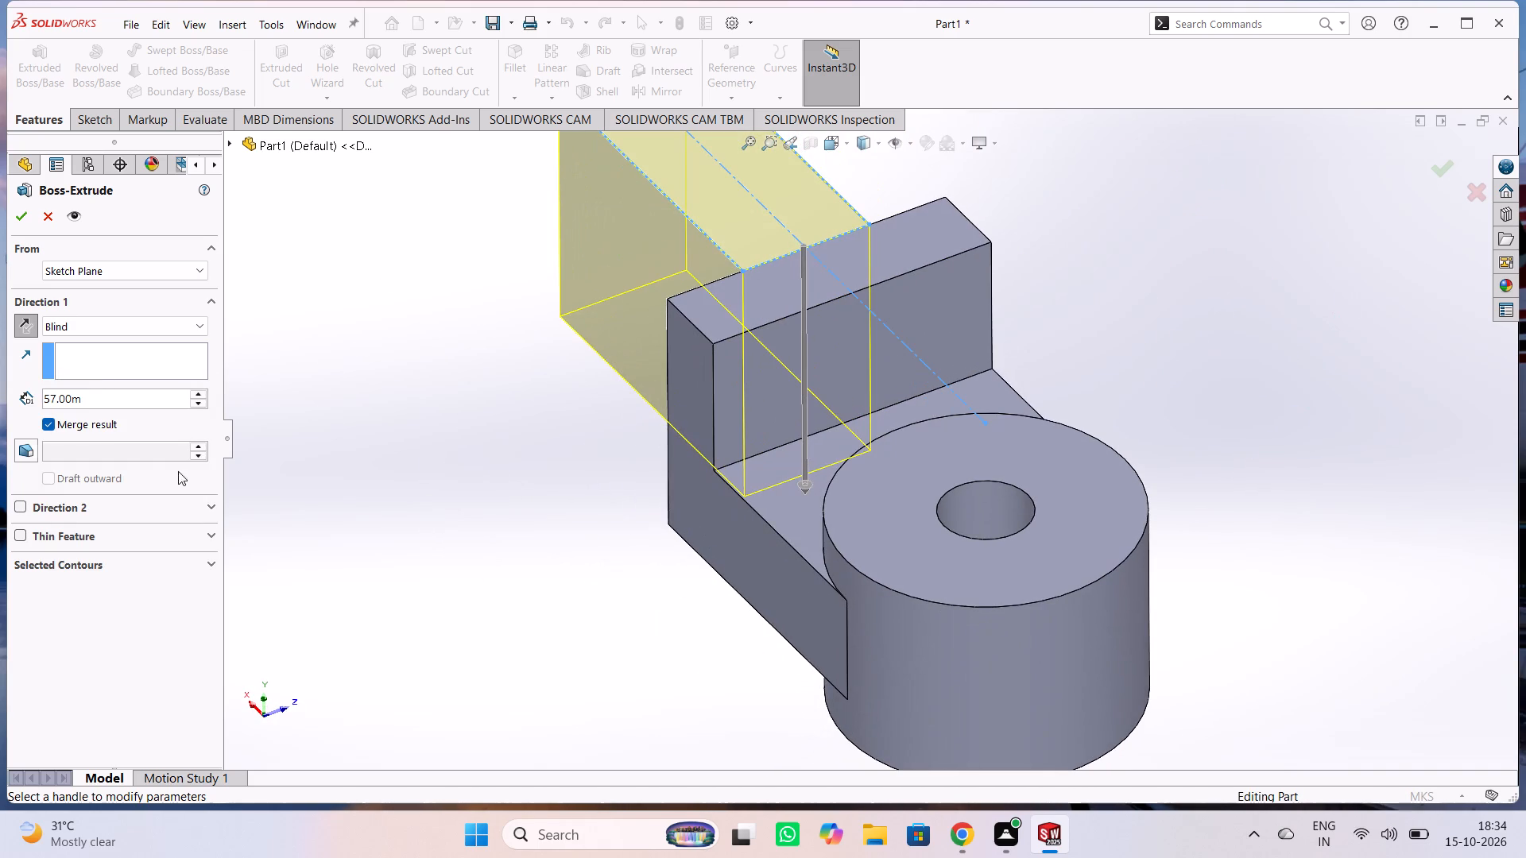
click(14, 222)
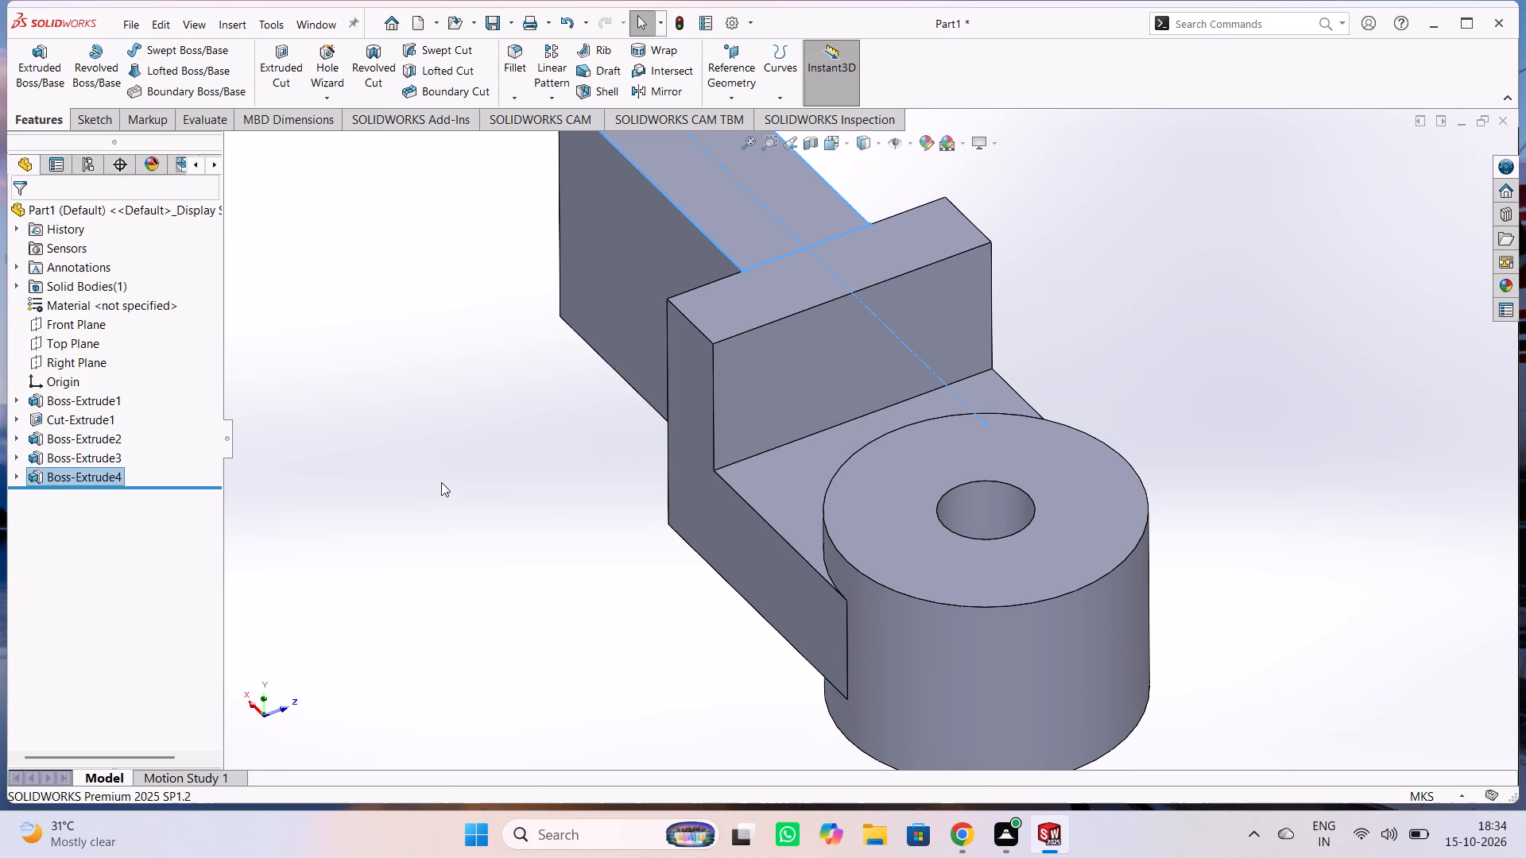
click(503, 501)
On the Front Plane, sketch a 28.5 m radius circle centred on the midpoint of the projection's outer vertical edge, reaching its lower corner.
middle_drag(1355, 366, 1244, 422)
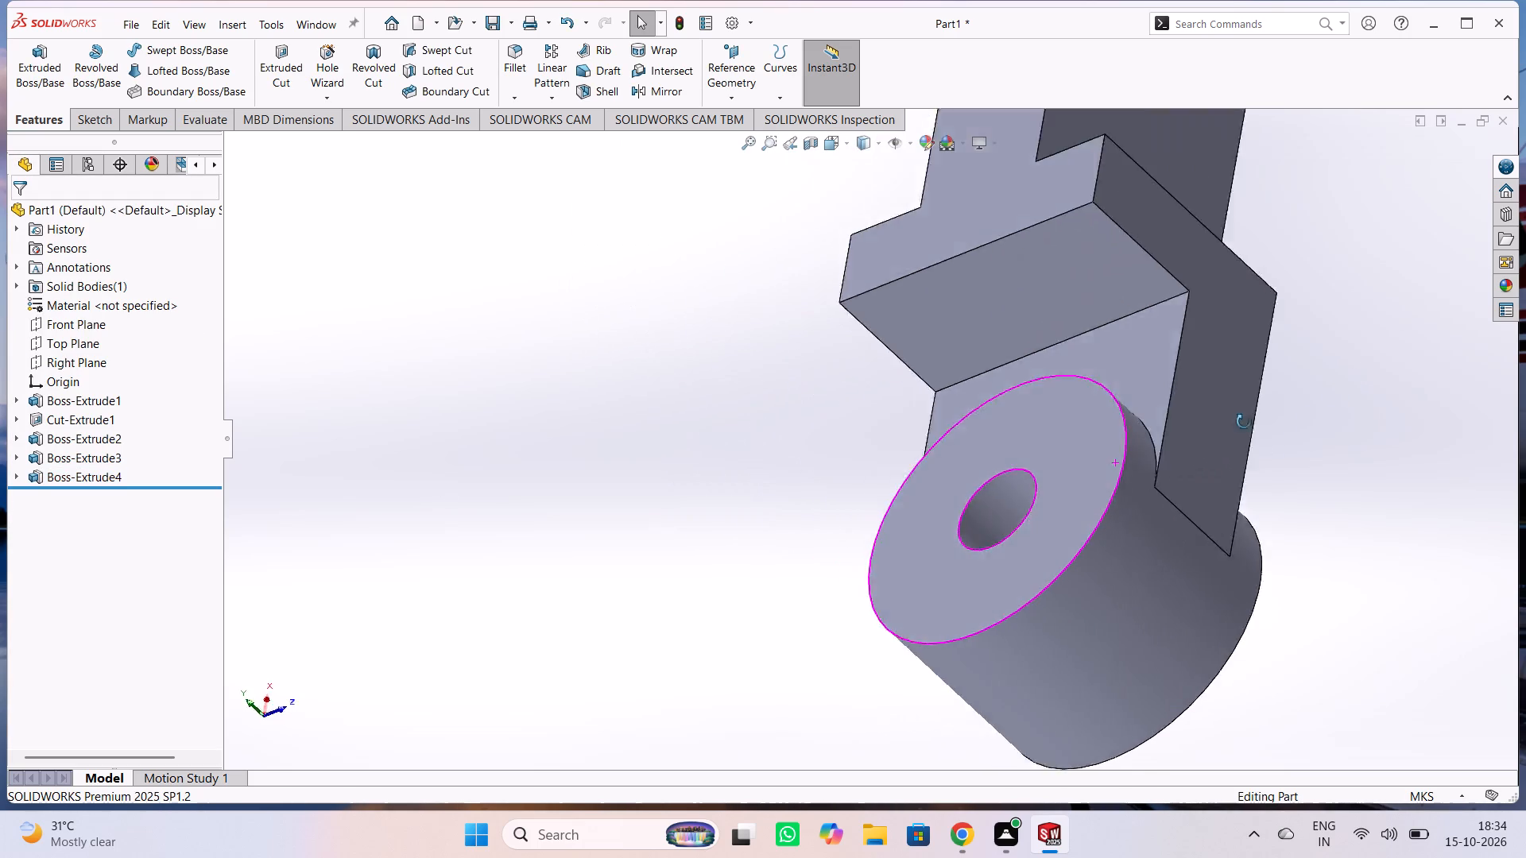
middle_drag(1244, 422, 1267, 300)
middle_drag(1328, 442, 1303, 601)
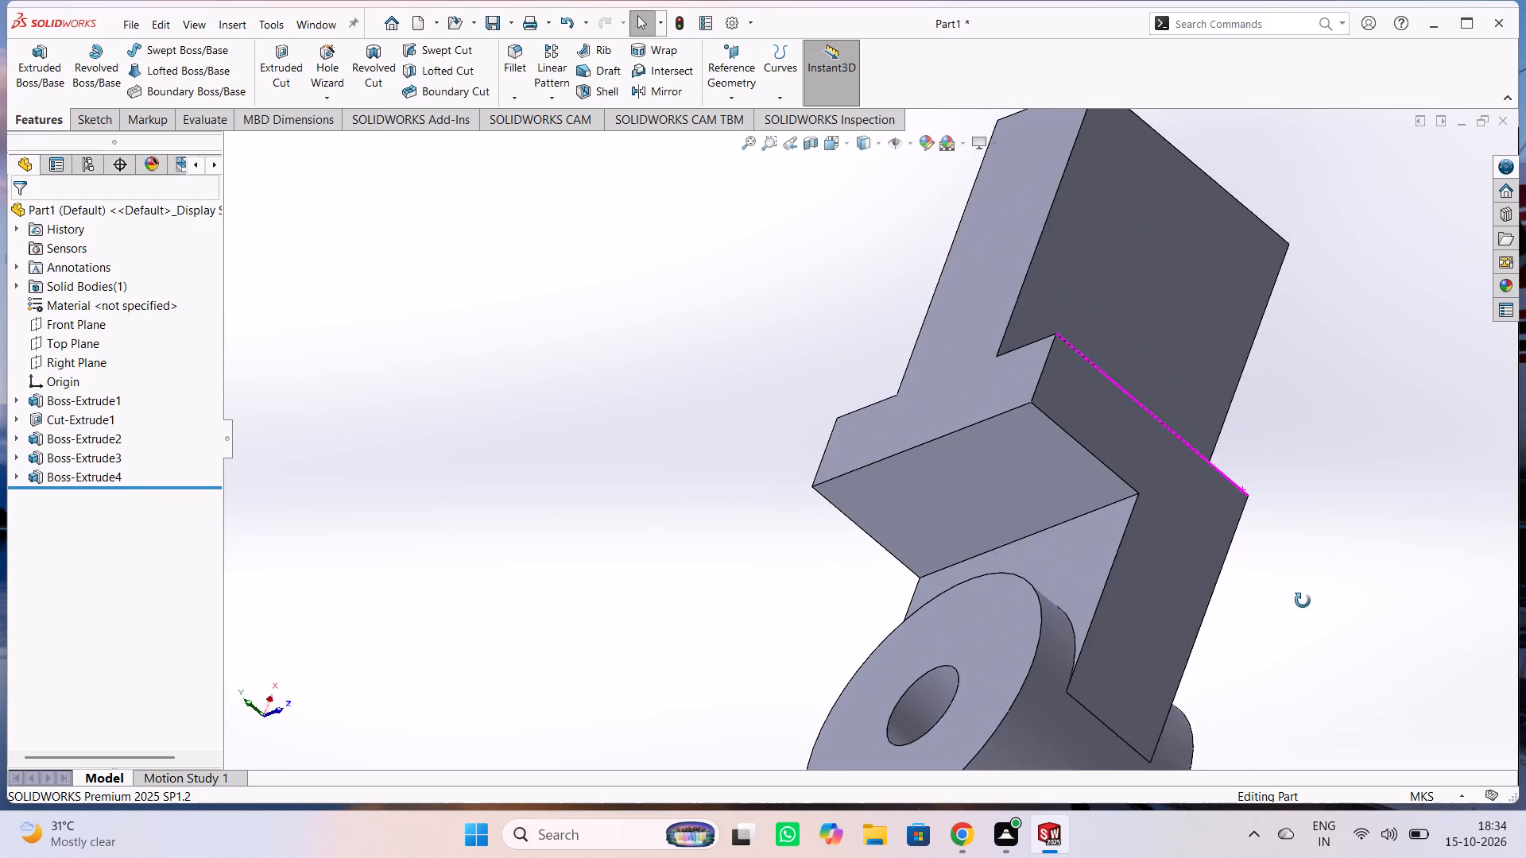
middle_drag(1303, 601, 1336, 566)
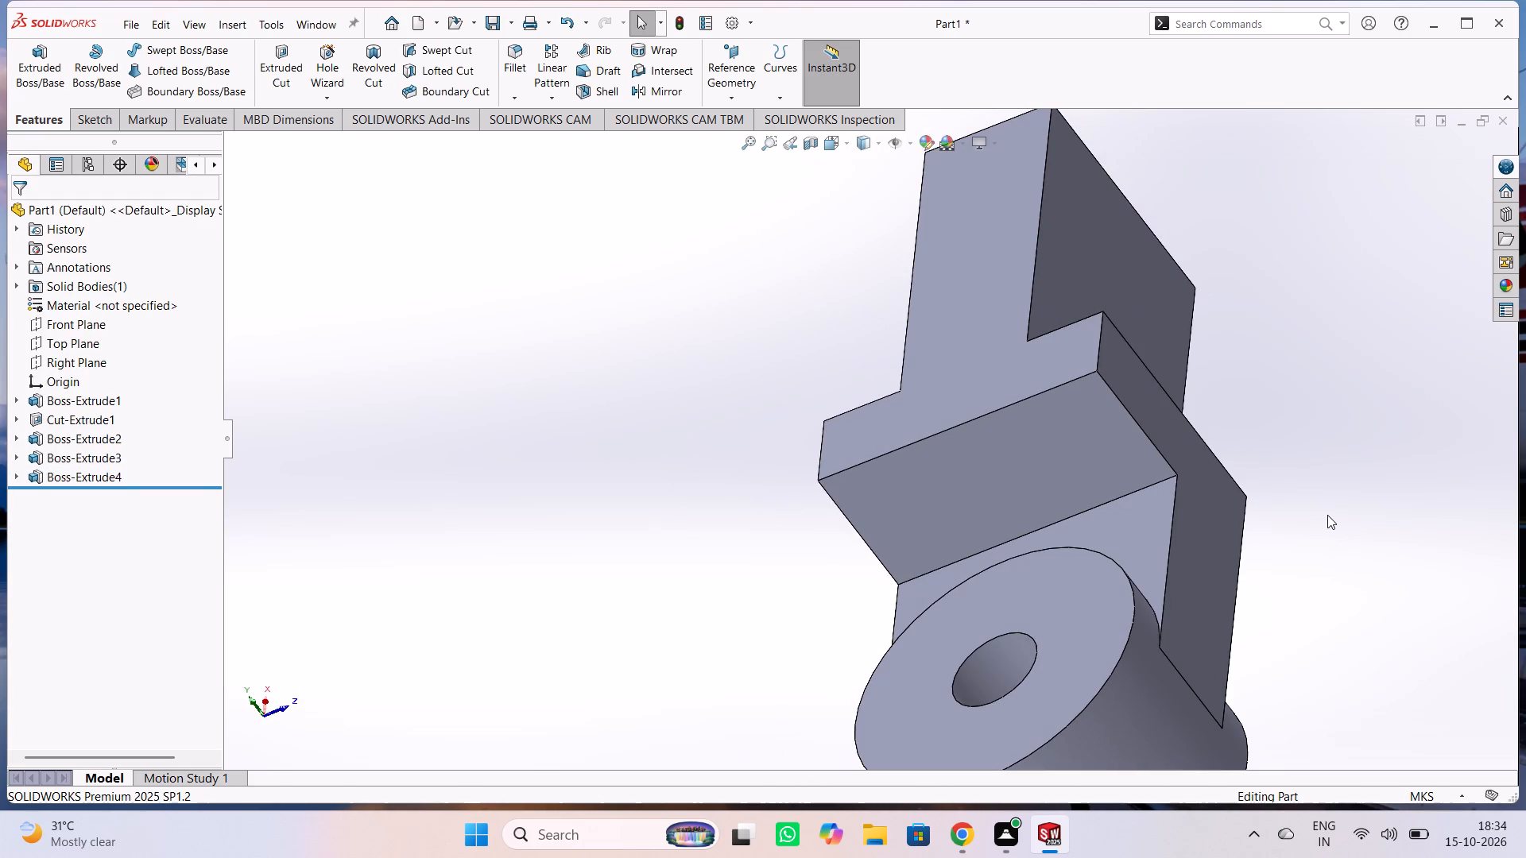
key(ctrl+F1)
key(ctrl+1)
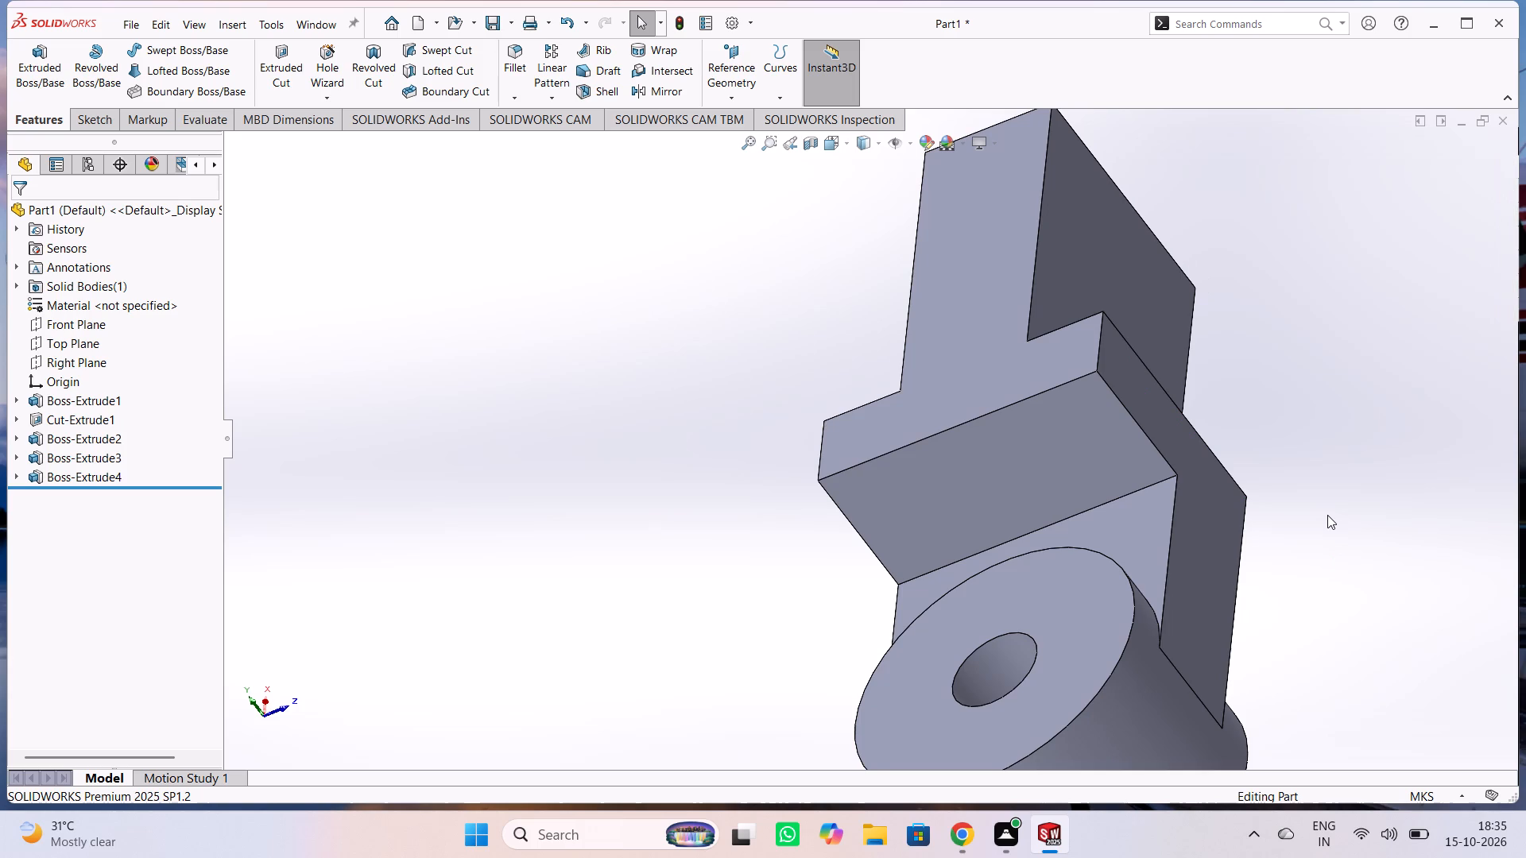
click(1123, 637)
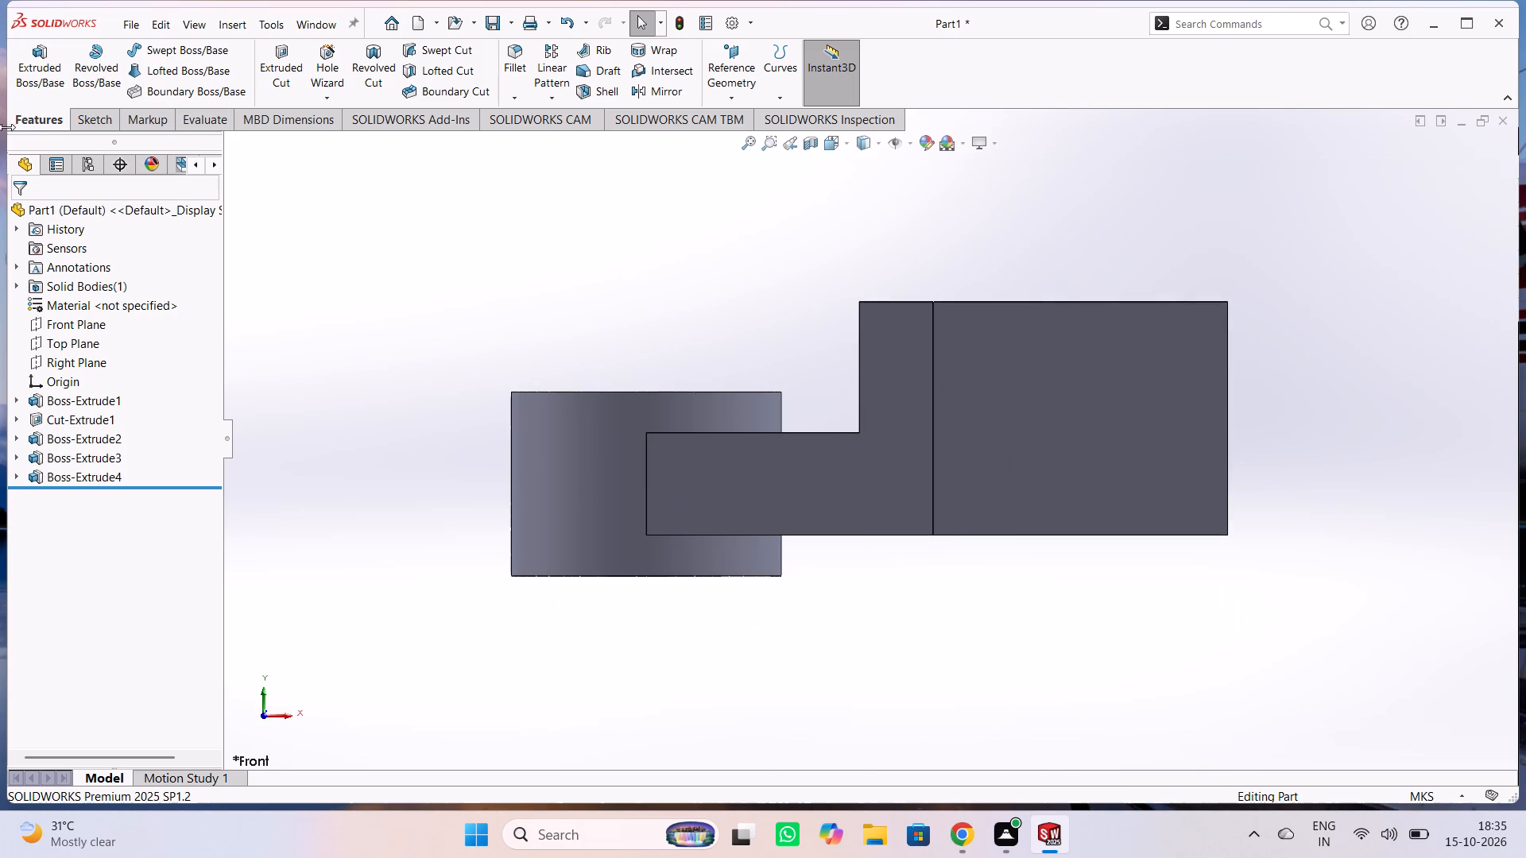
click(90, 330)
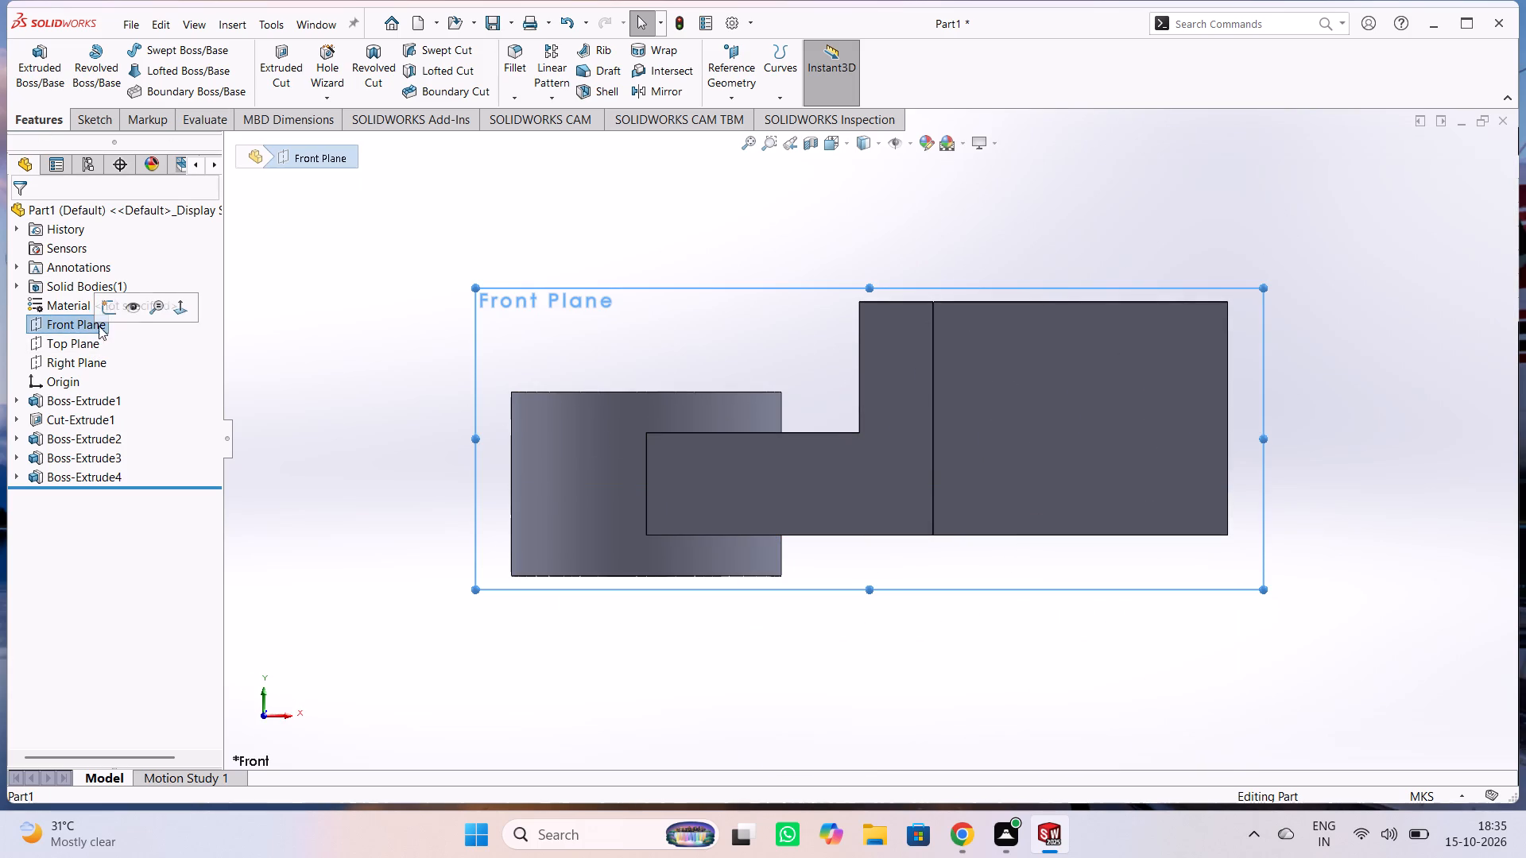
click(107, 306)
click(323, 317)
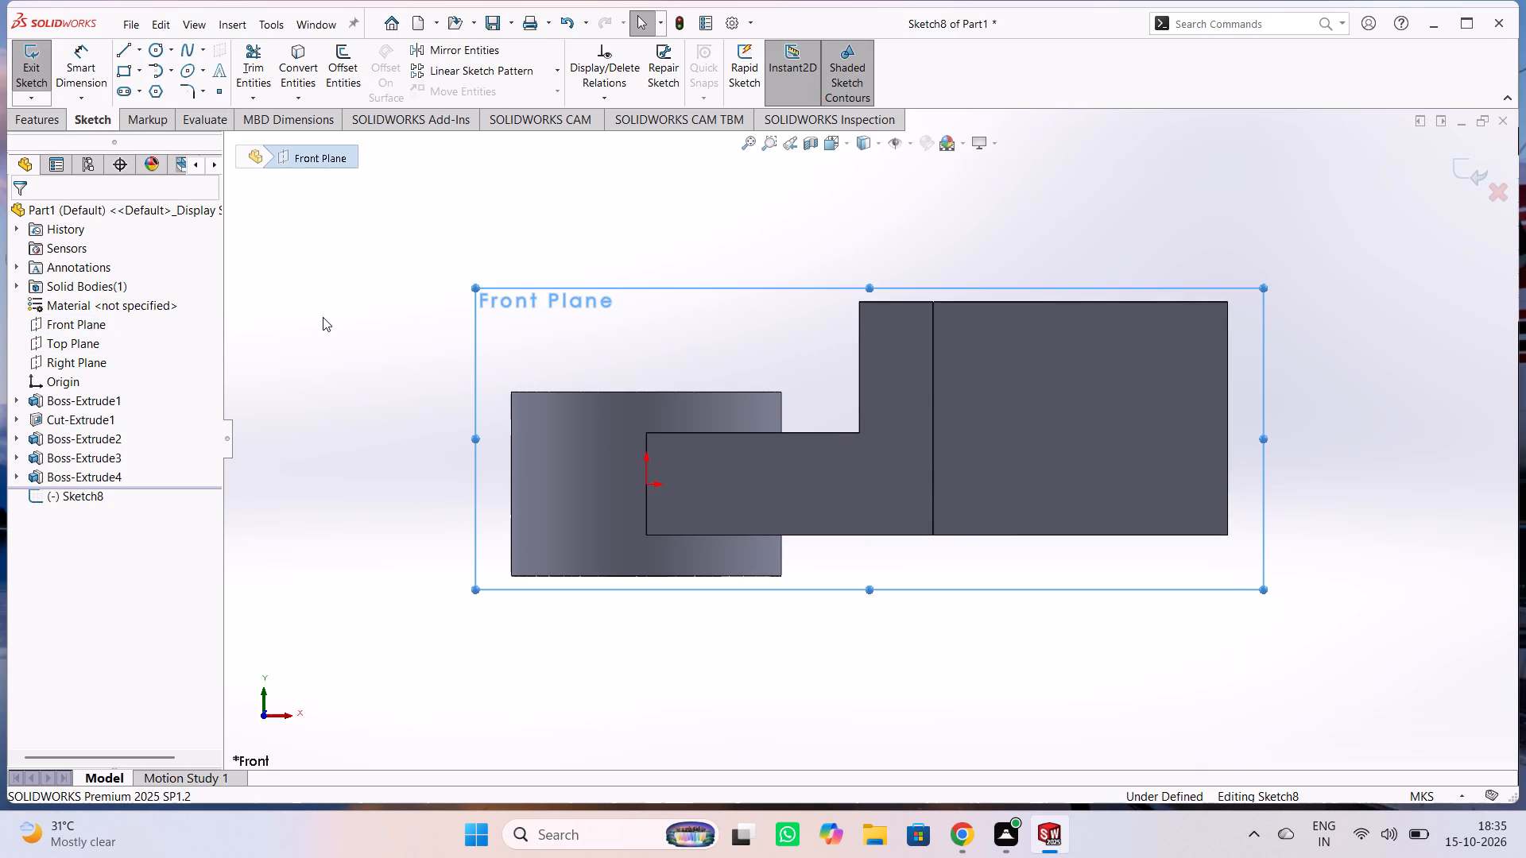
click(148, 50)
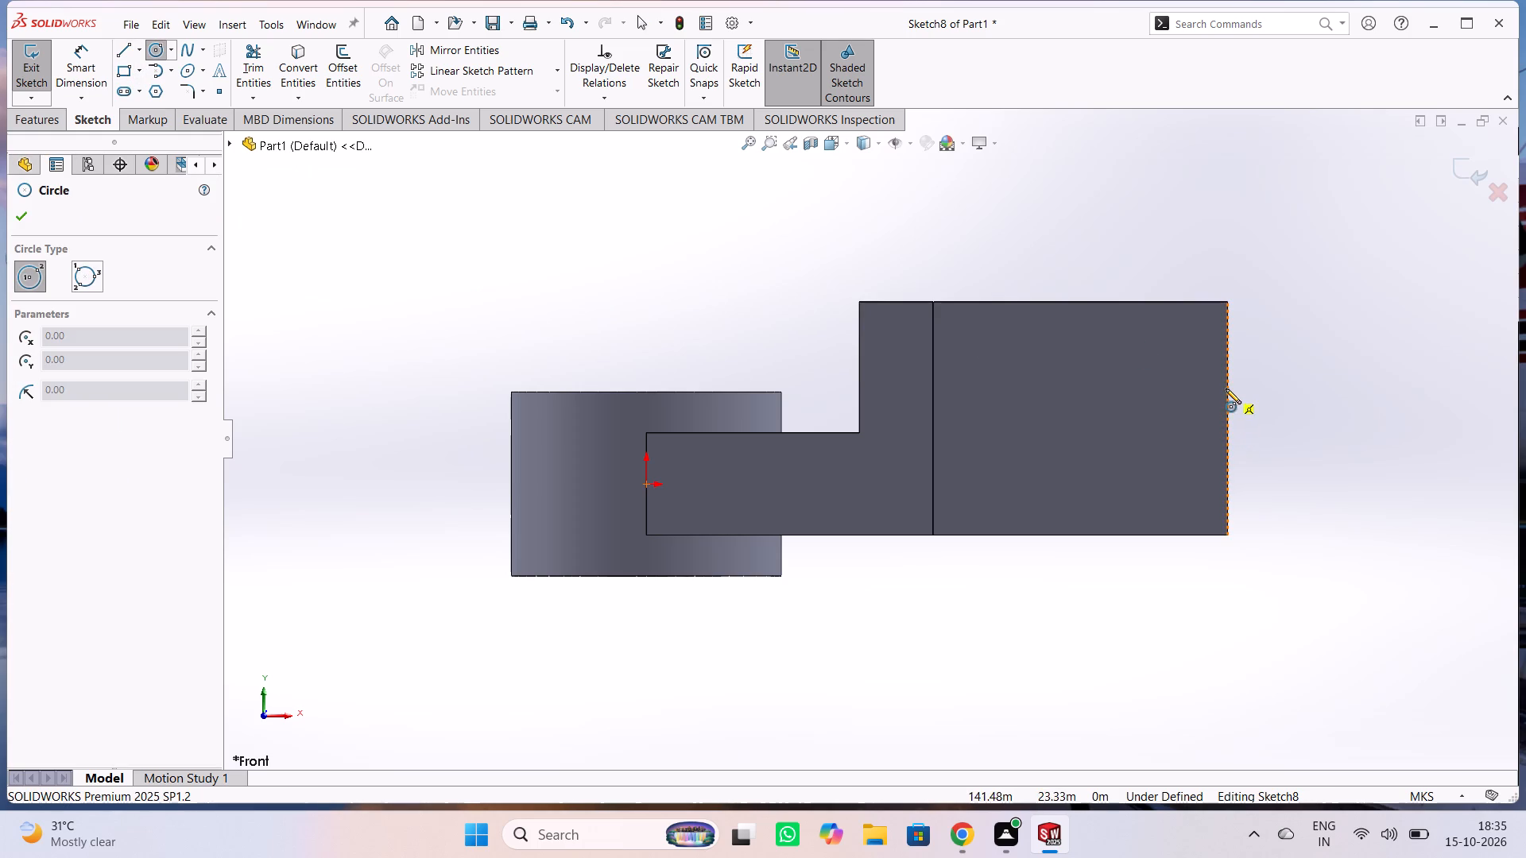
click(1230, 417)
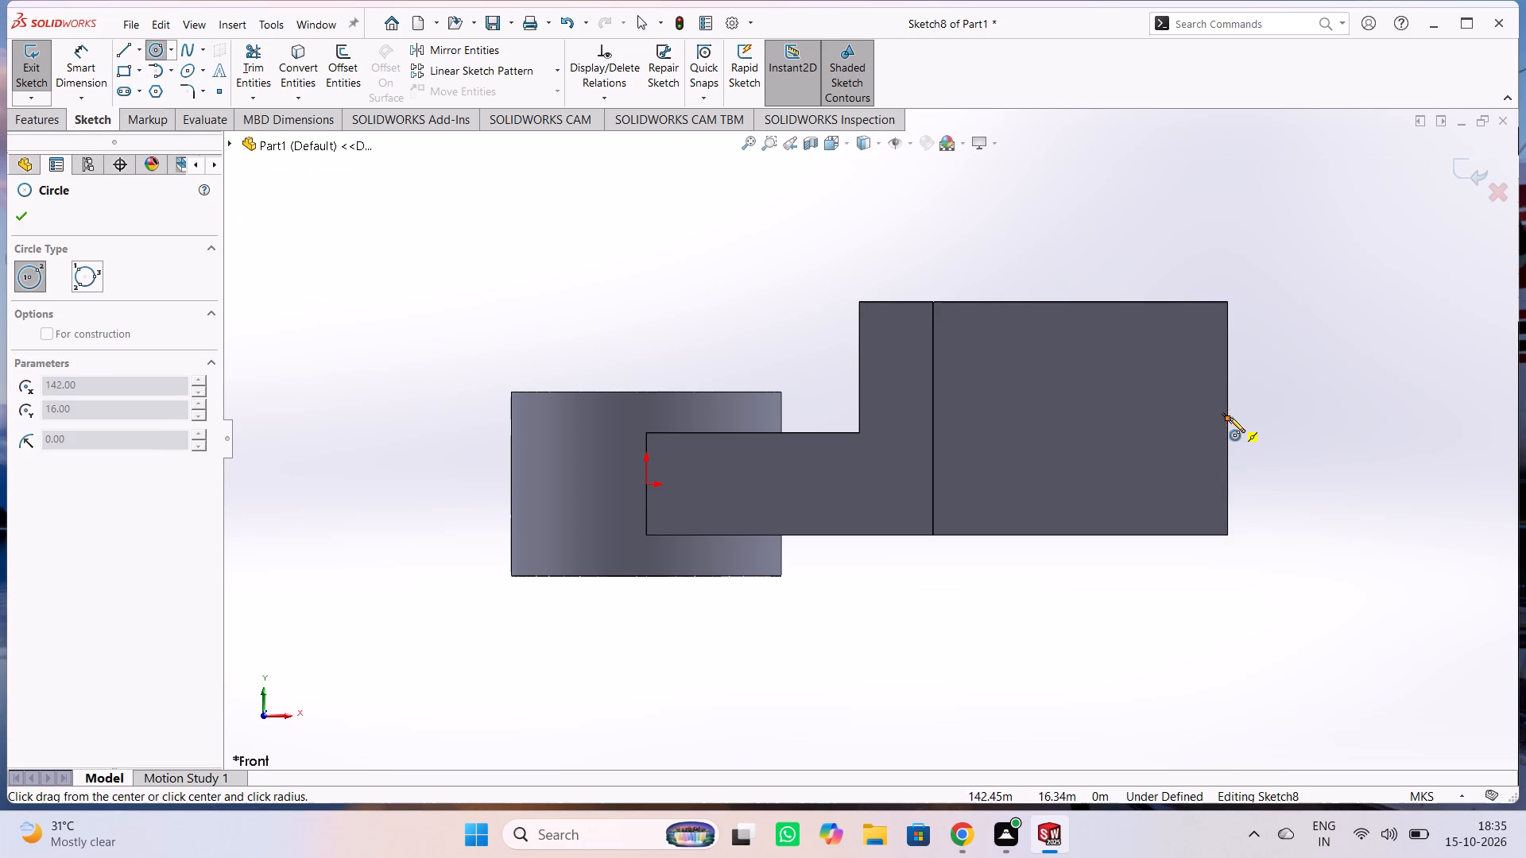
click(1228, 535)
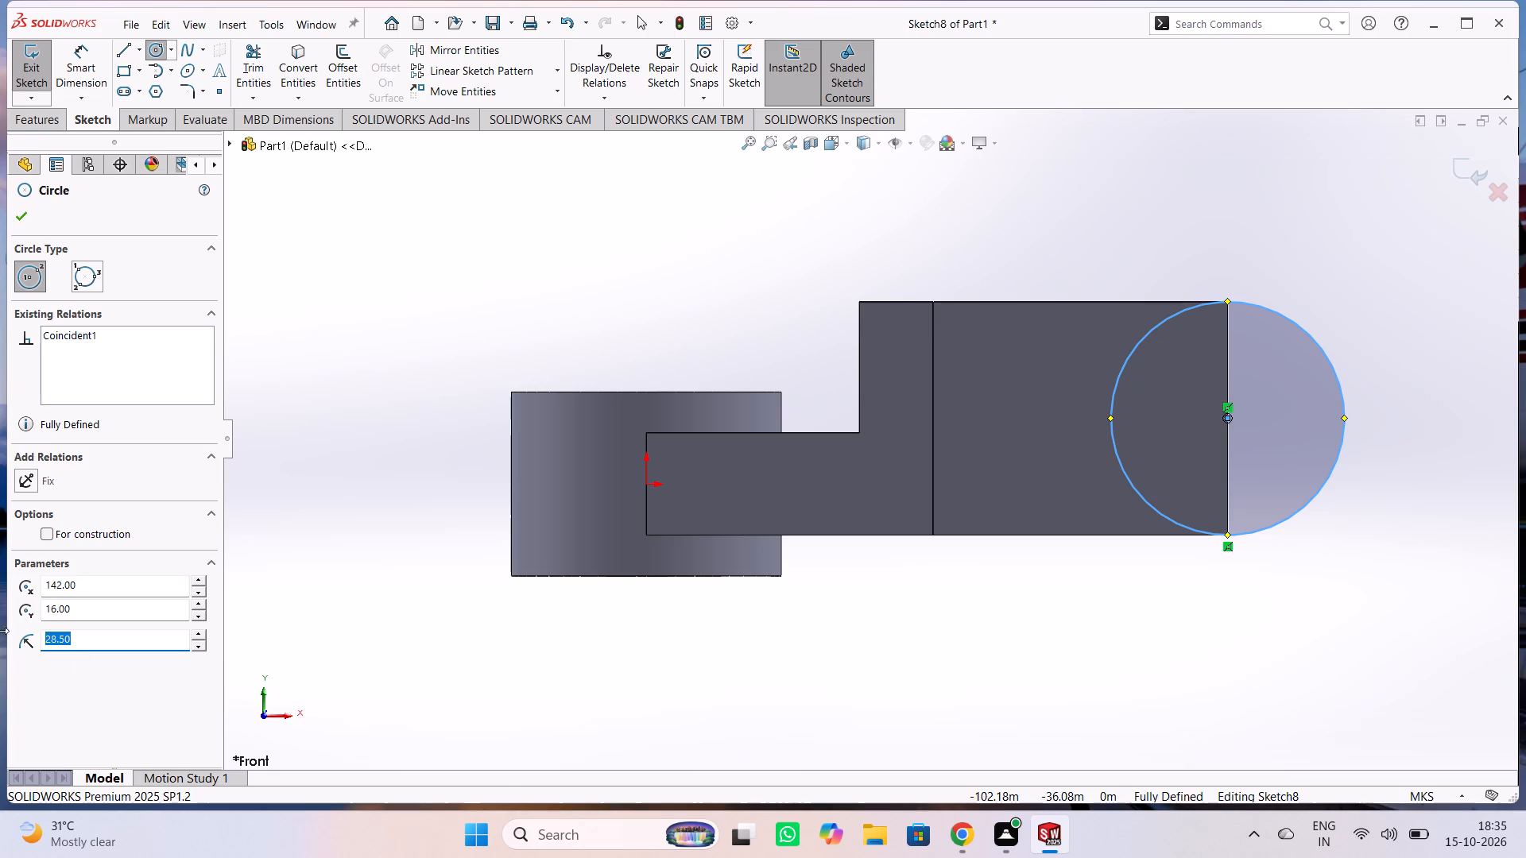
click(23, 221)
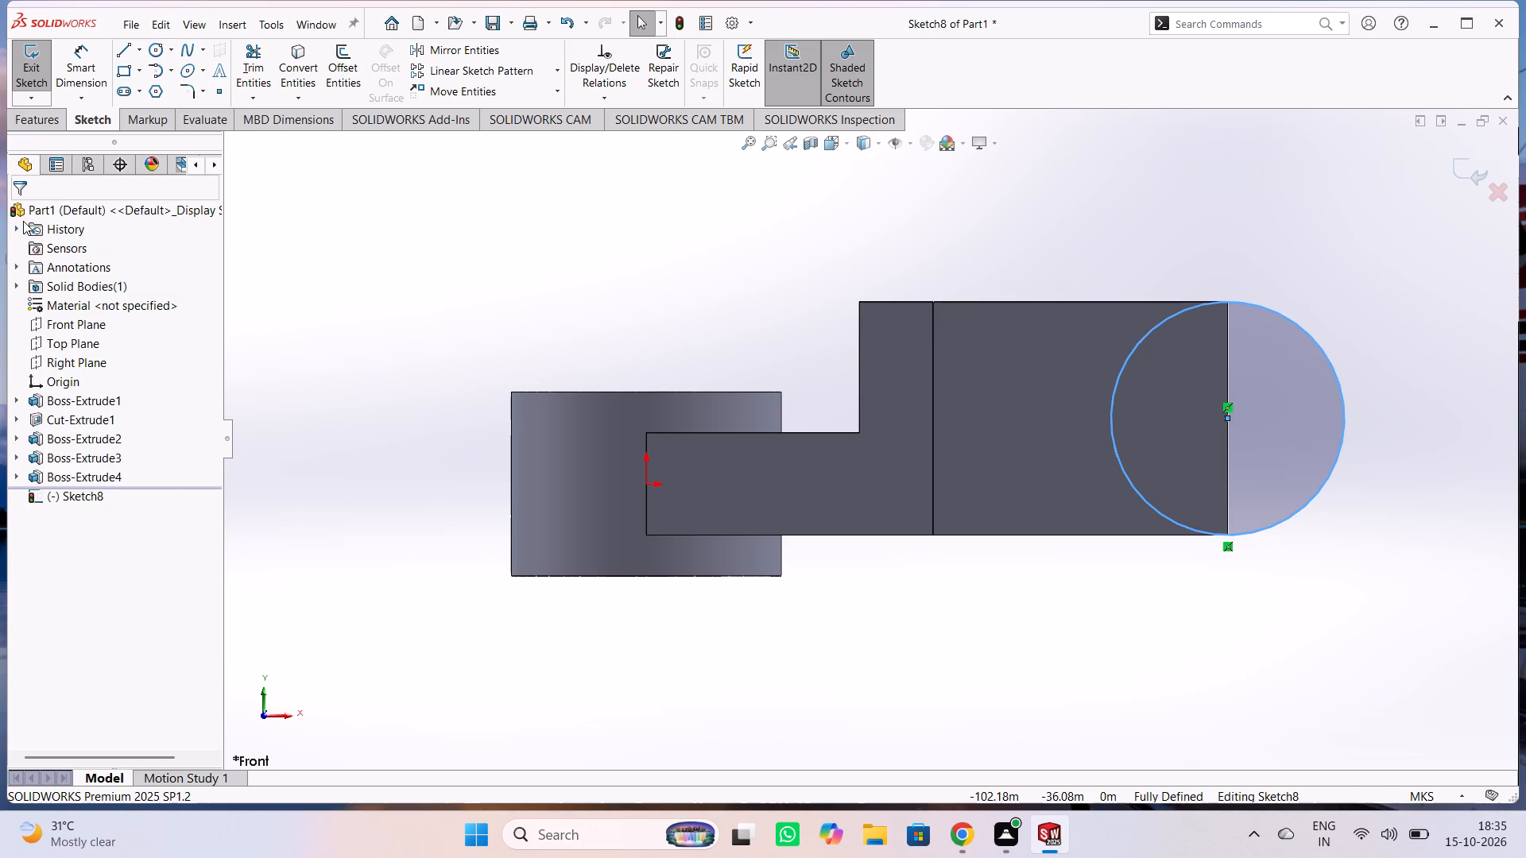
click(461, 240)
Exit the circle sketch and extrude it as a Mid Plane boss with a total depth of 50 m.
middle_drag(569, 278, 579, 283)
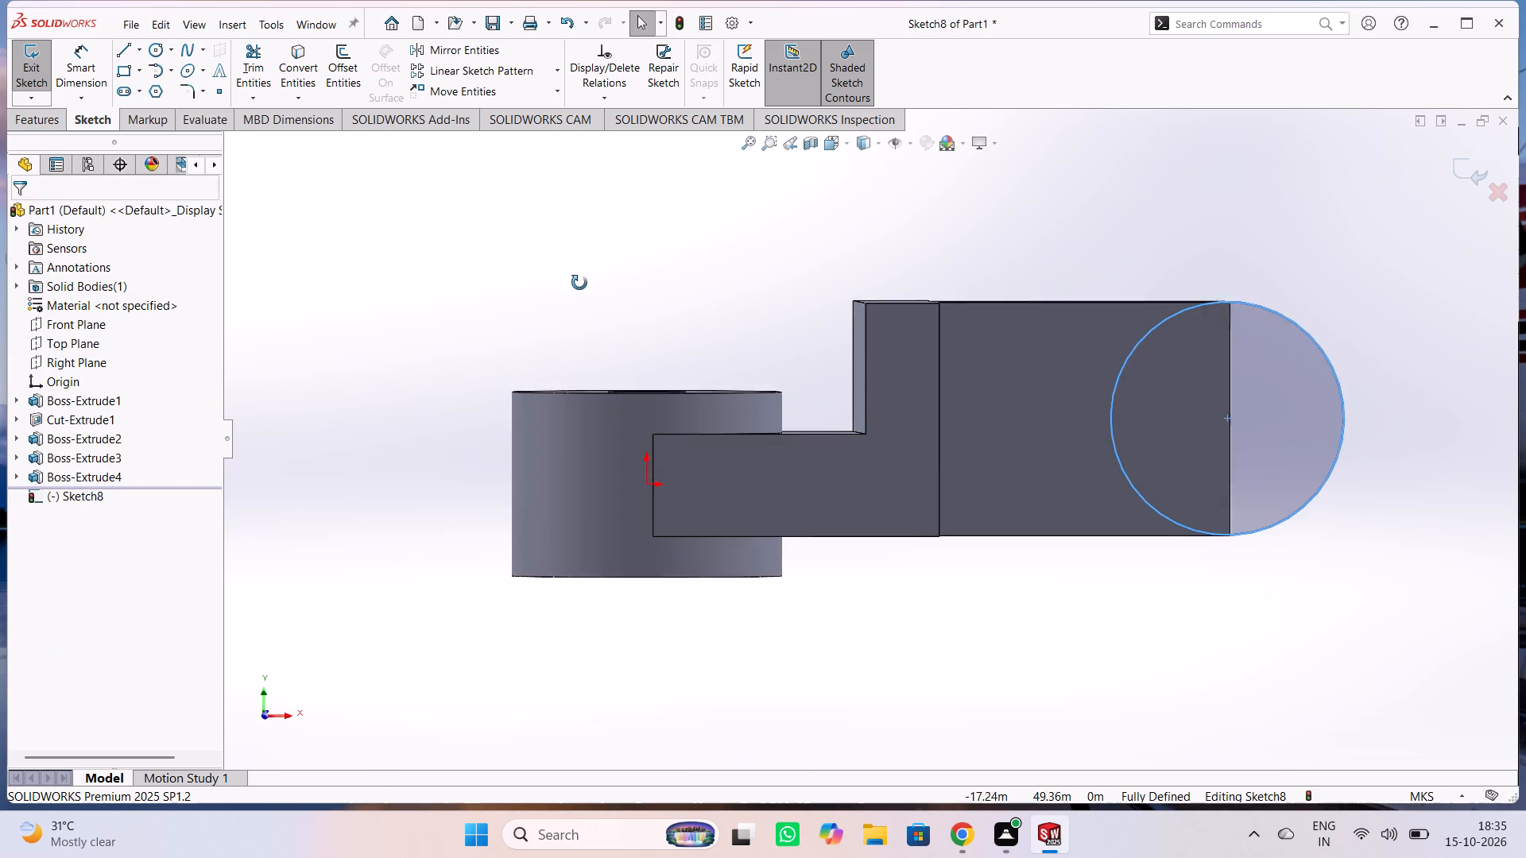
middle_drag(579, 283, 686, 381)
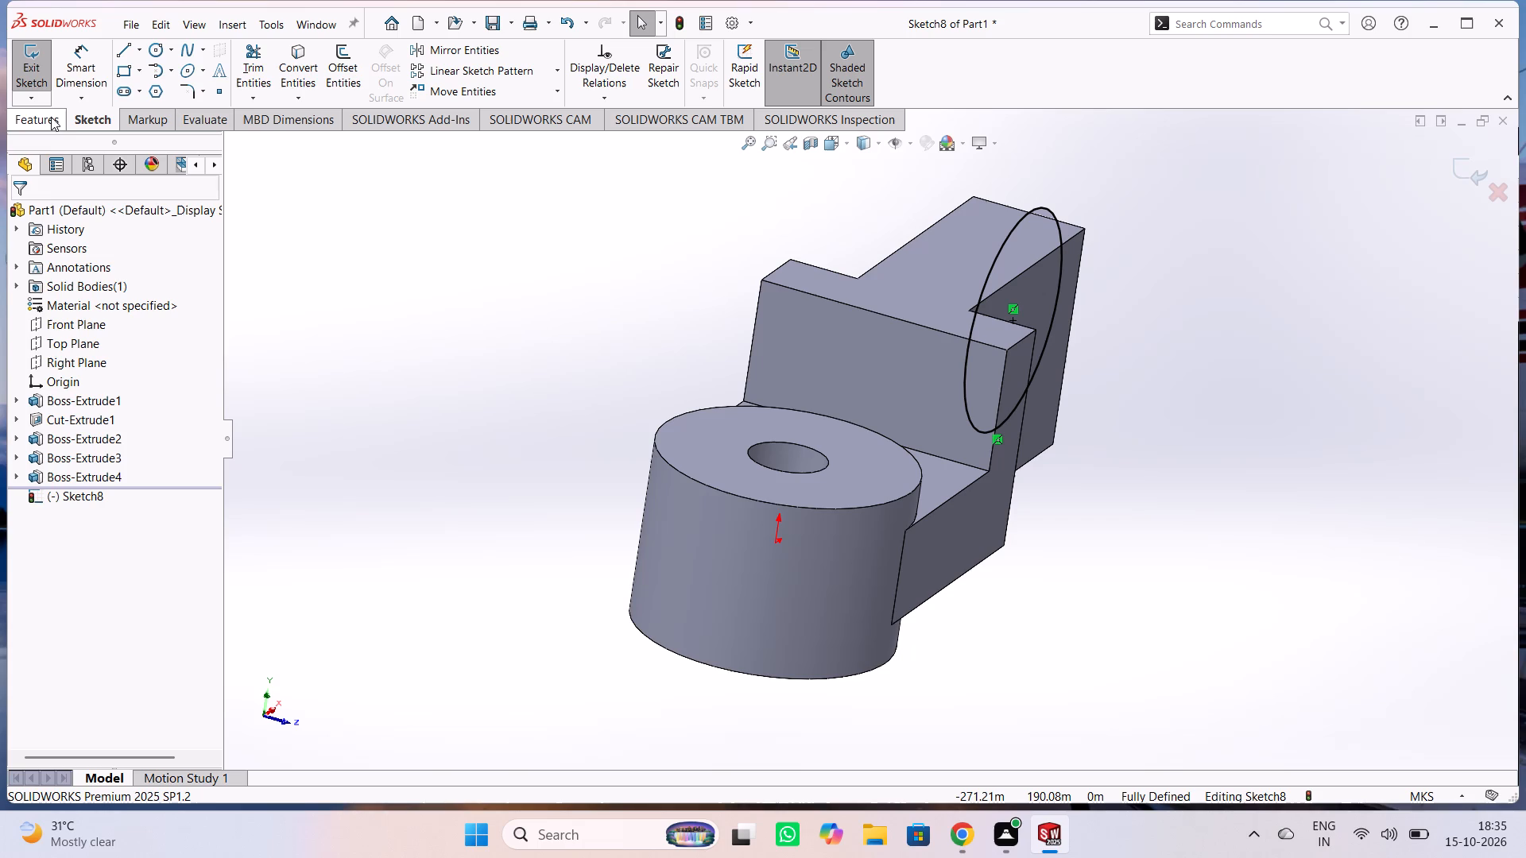
click(26, 68)
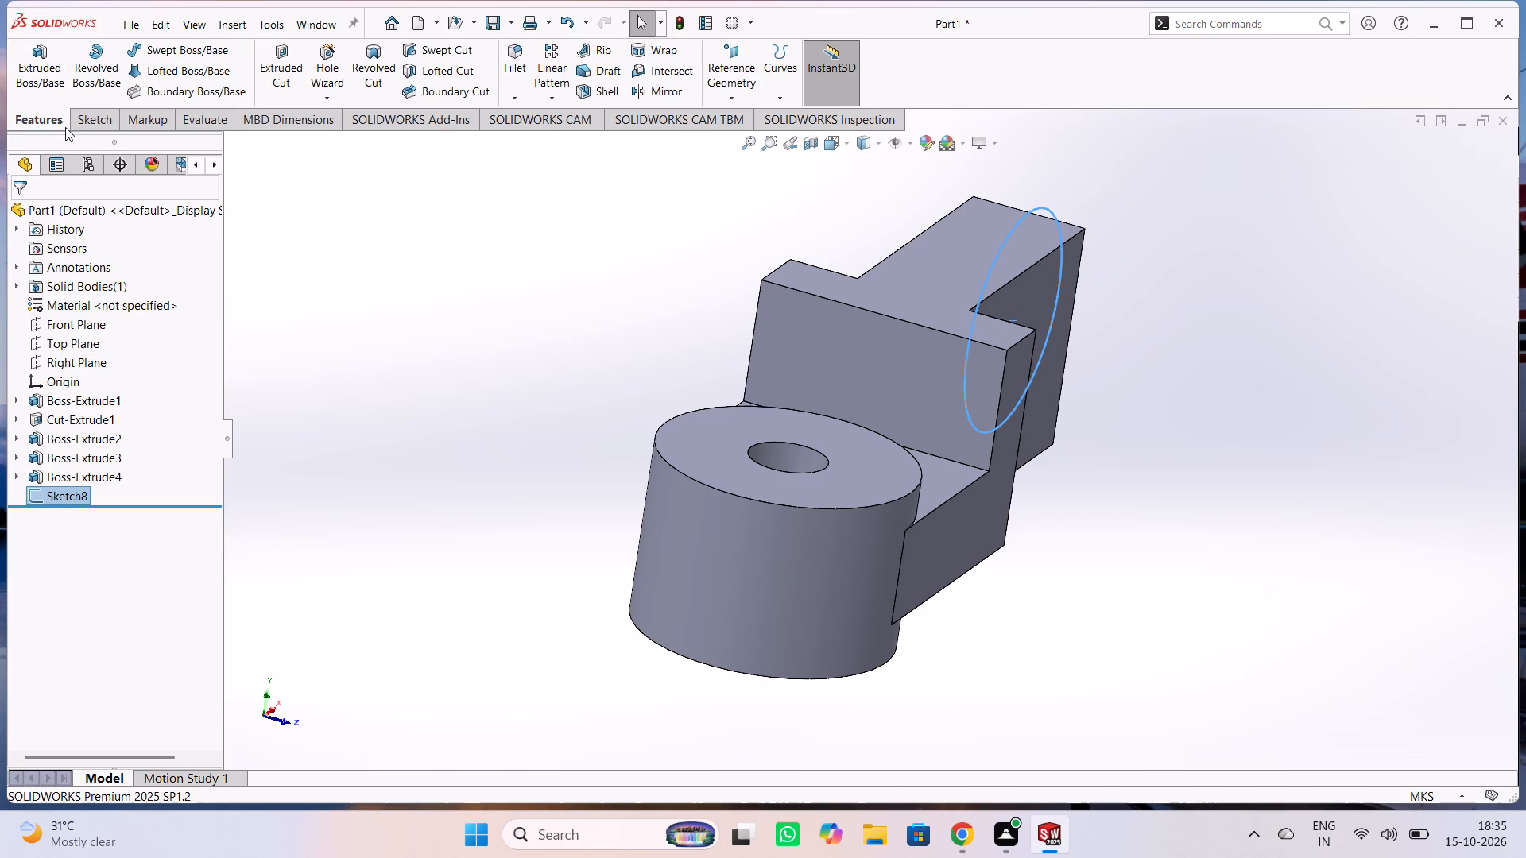
click(29, 75)
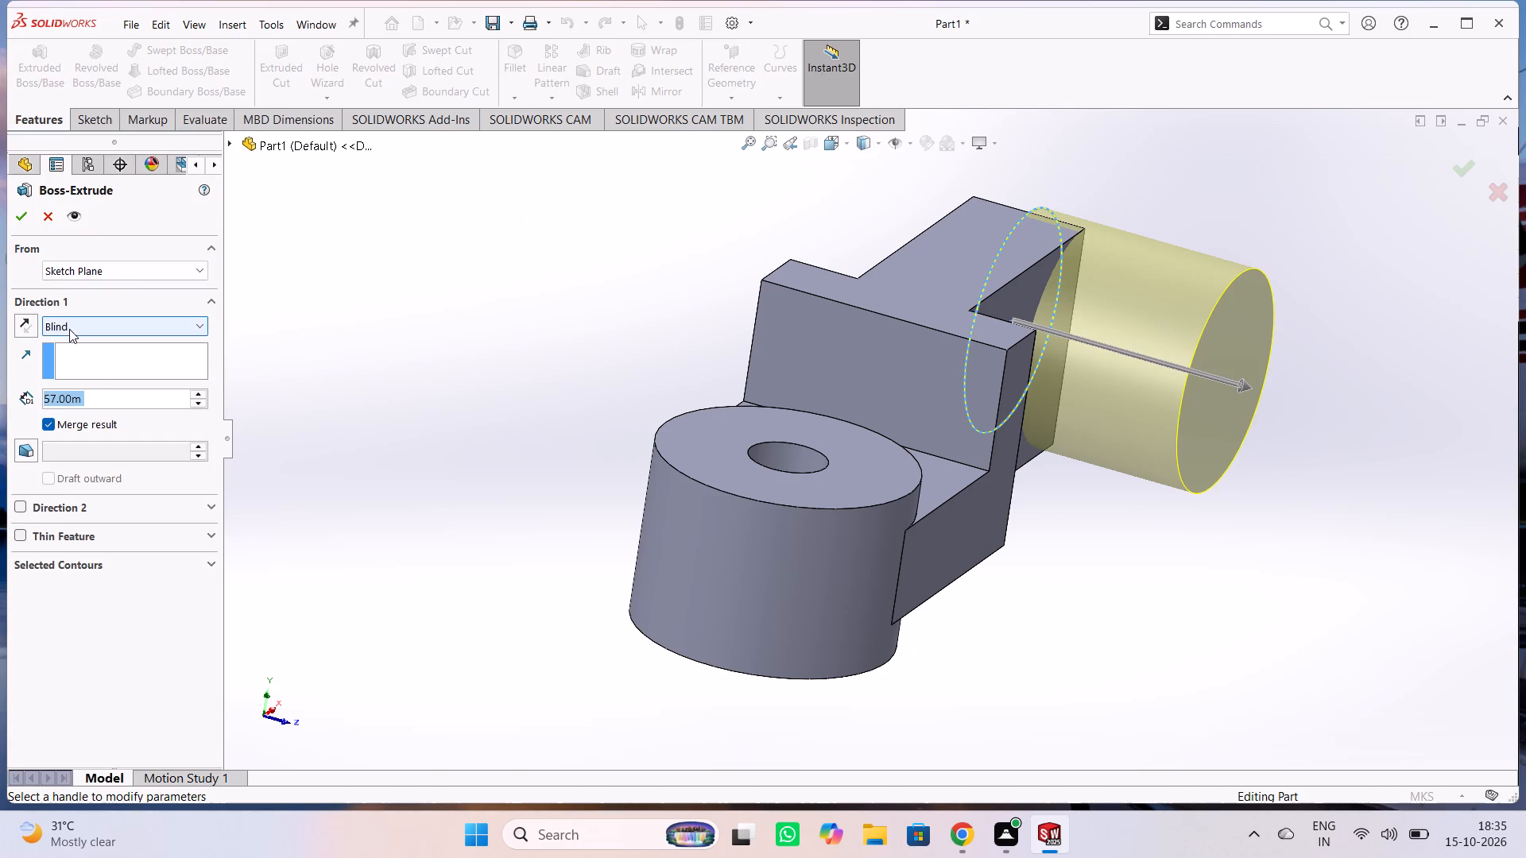
click(69, 329)
click(70, 428)
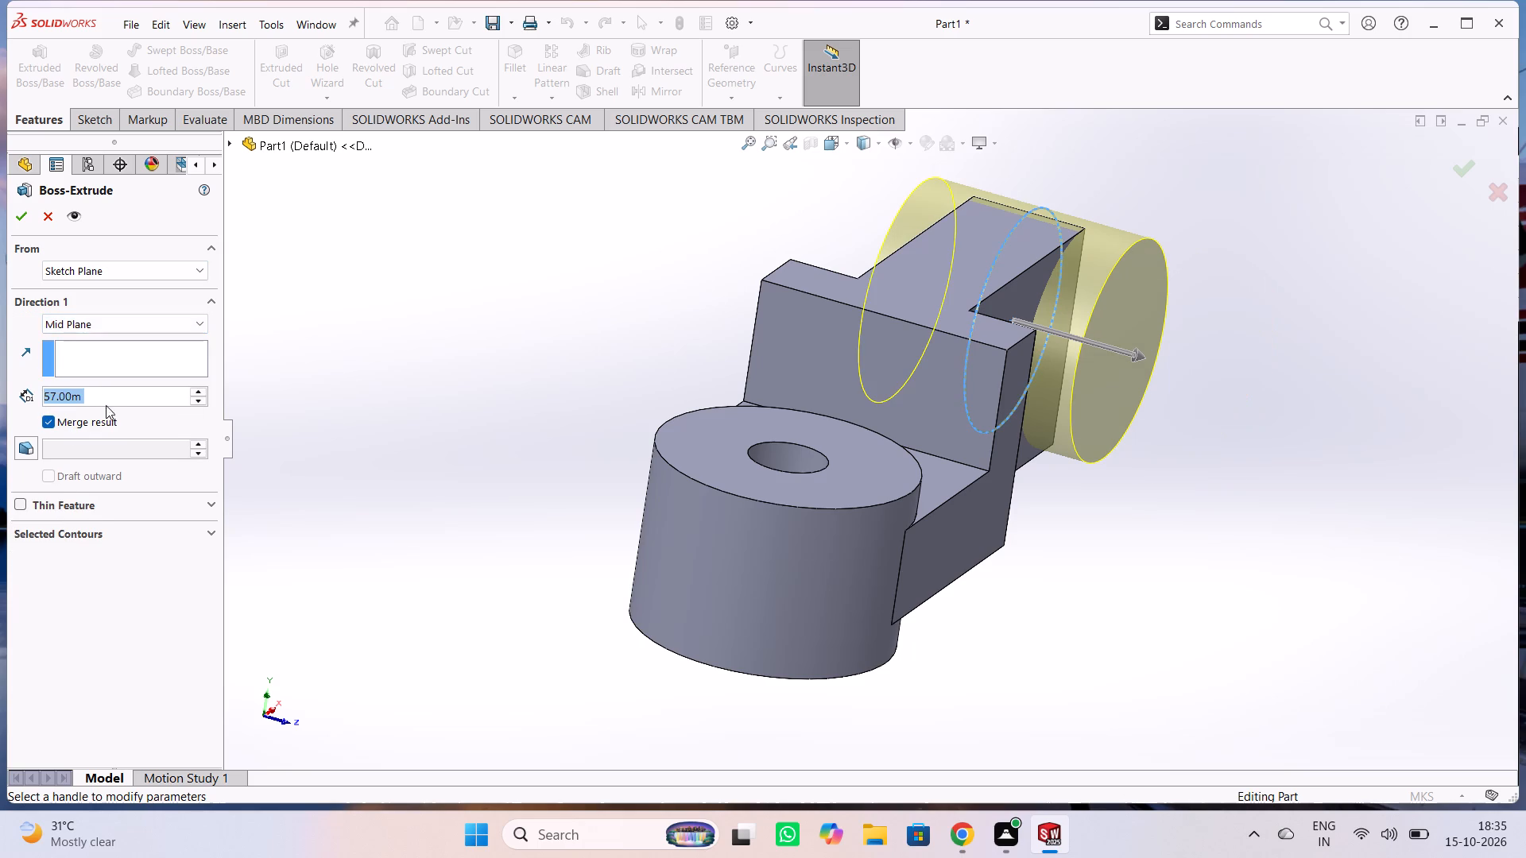
scroll(412, 360, up, 1)
middle_drag(412, 360, 455, 381)
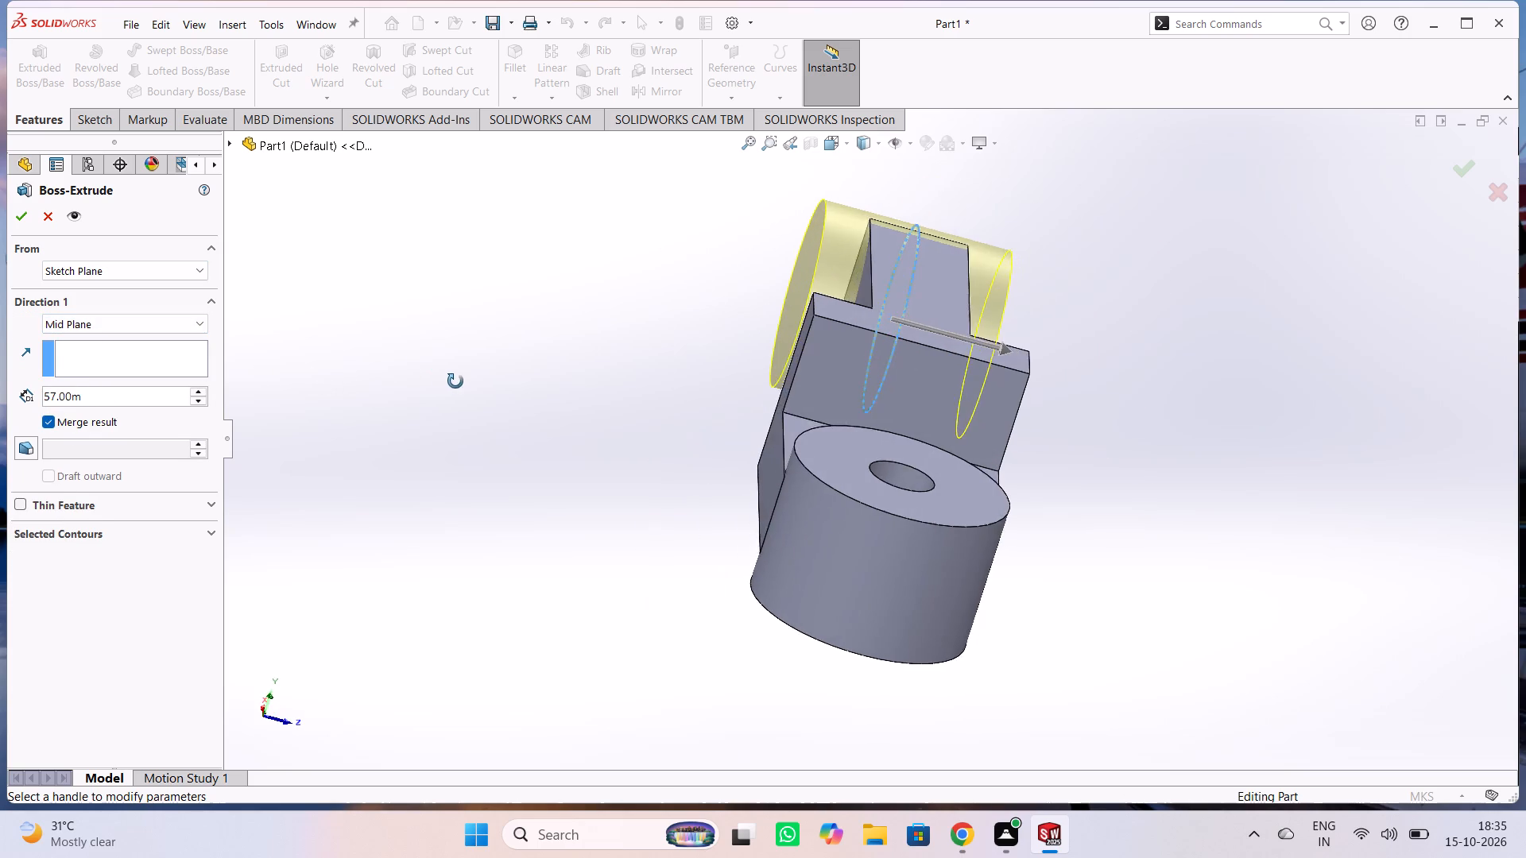
middle_drag(455, 381, 404, 385)
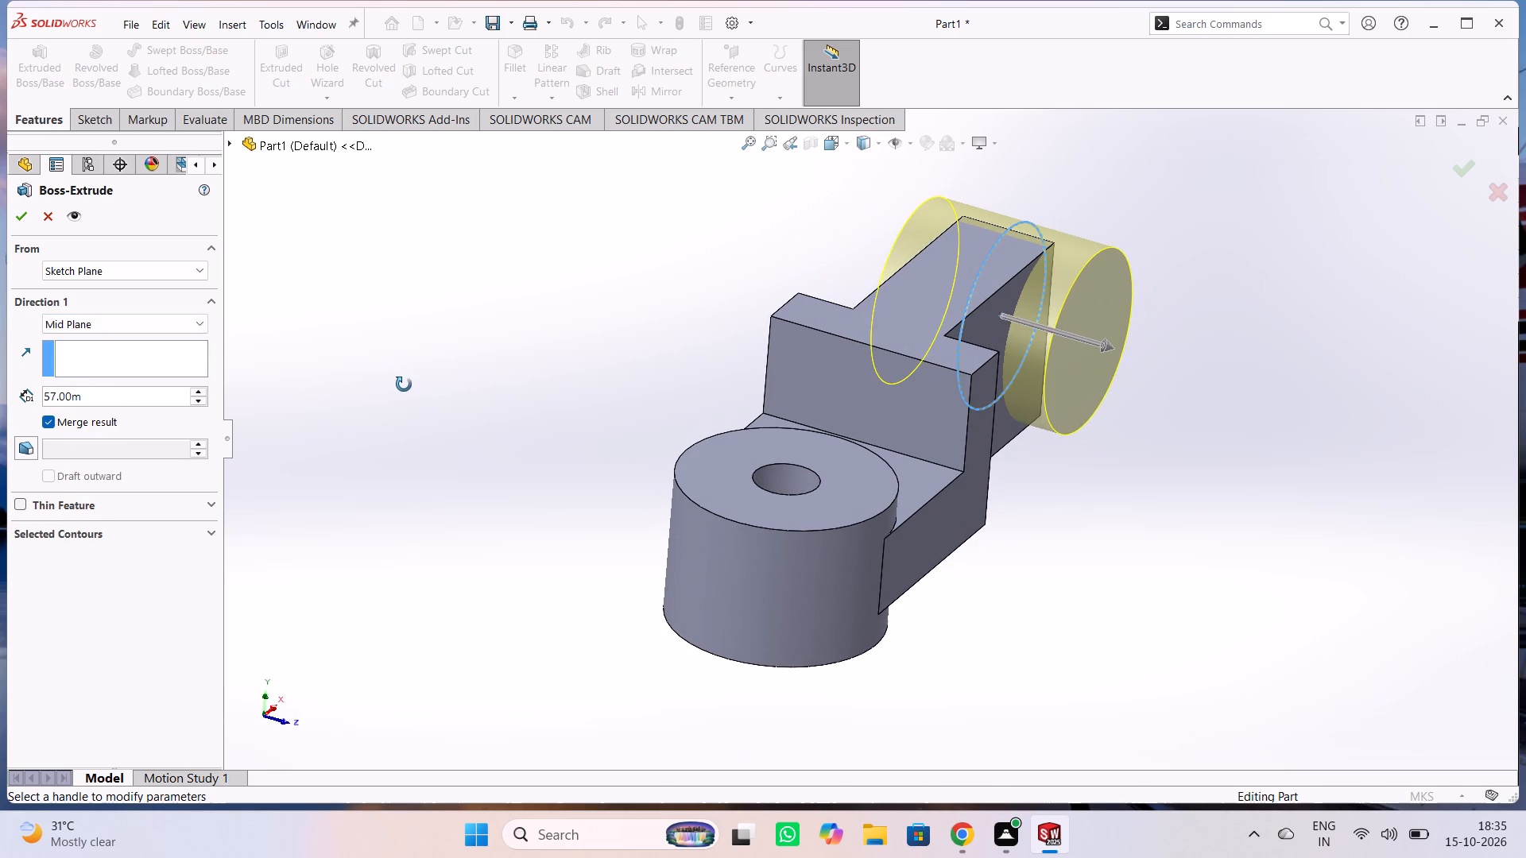
middle_drag(404, 385, 410, 398)
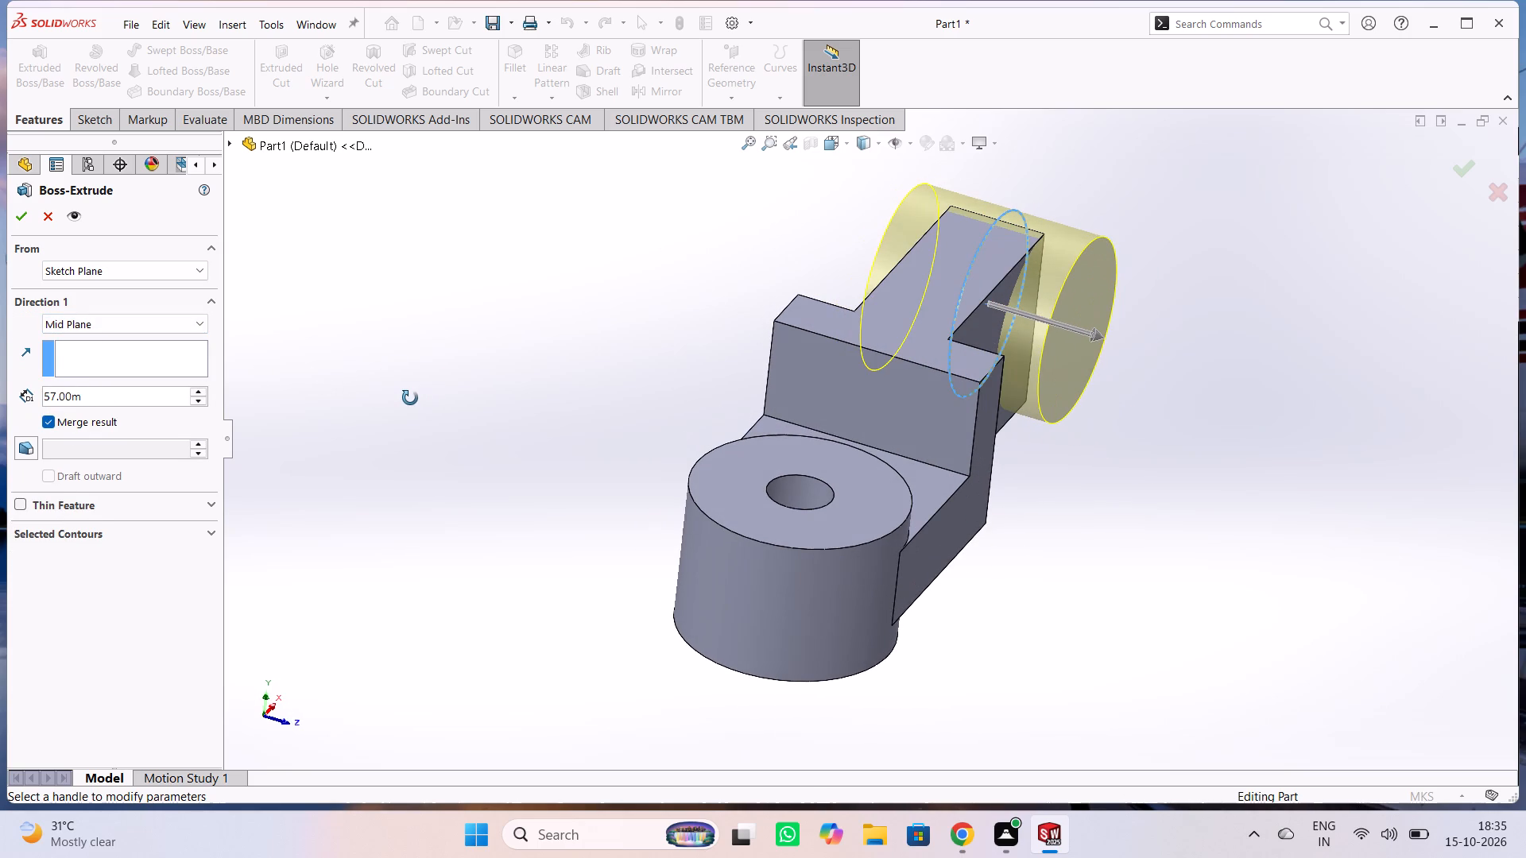
middle_drag(410, 398, 432, 396)
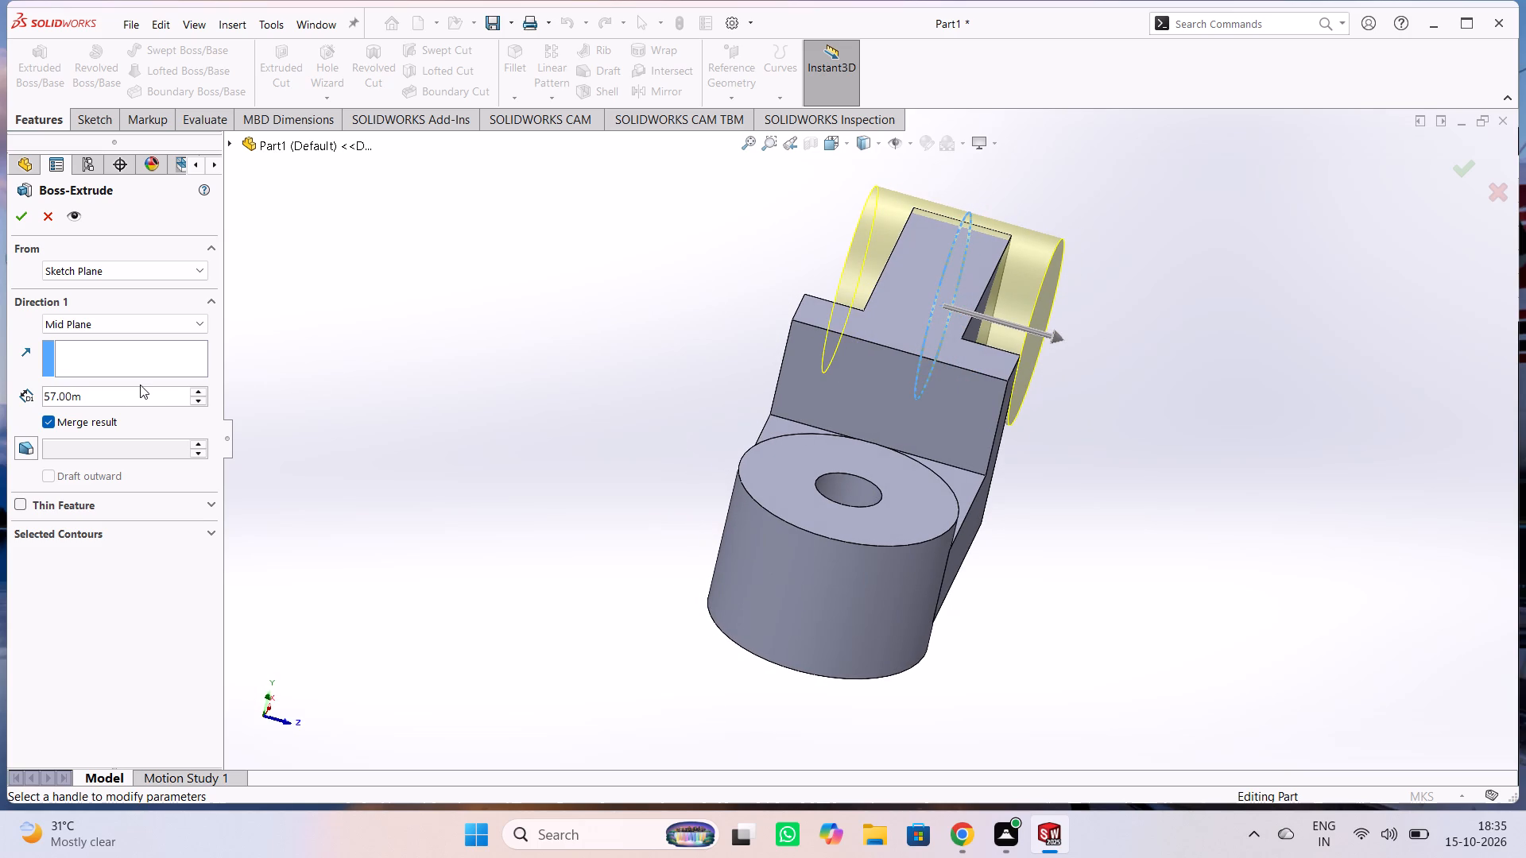
double_click(130, 387)
click(124, 400)
click(122, 401)
key(5)
key(0)
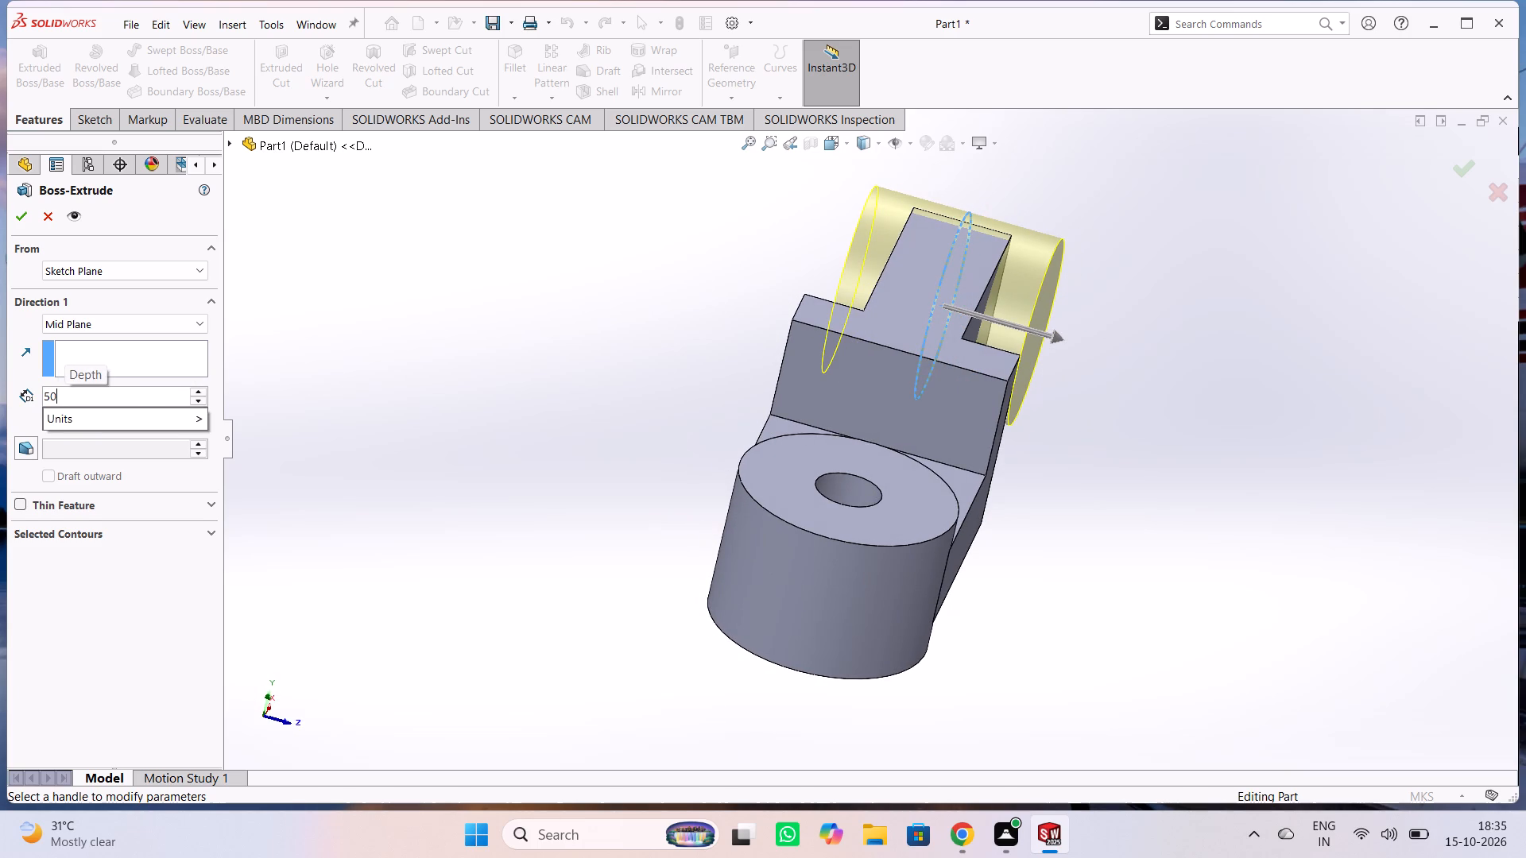
key(Return)
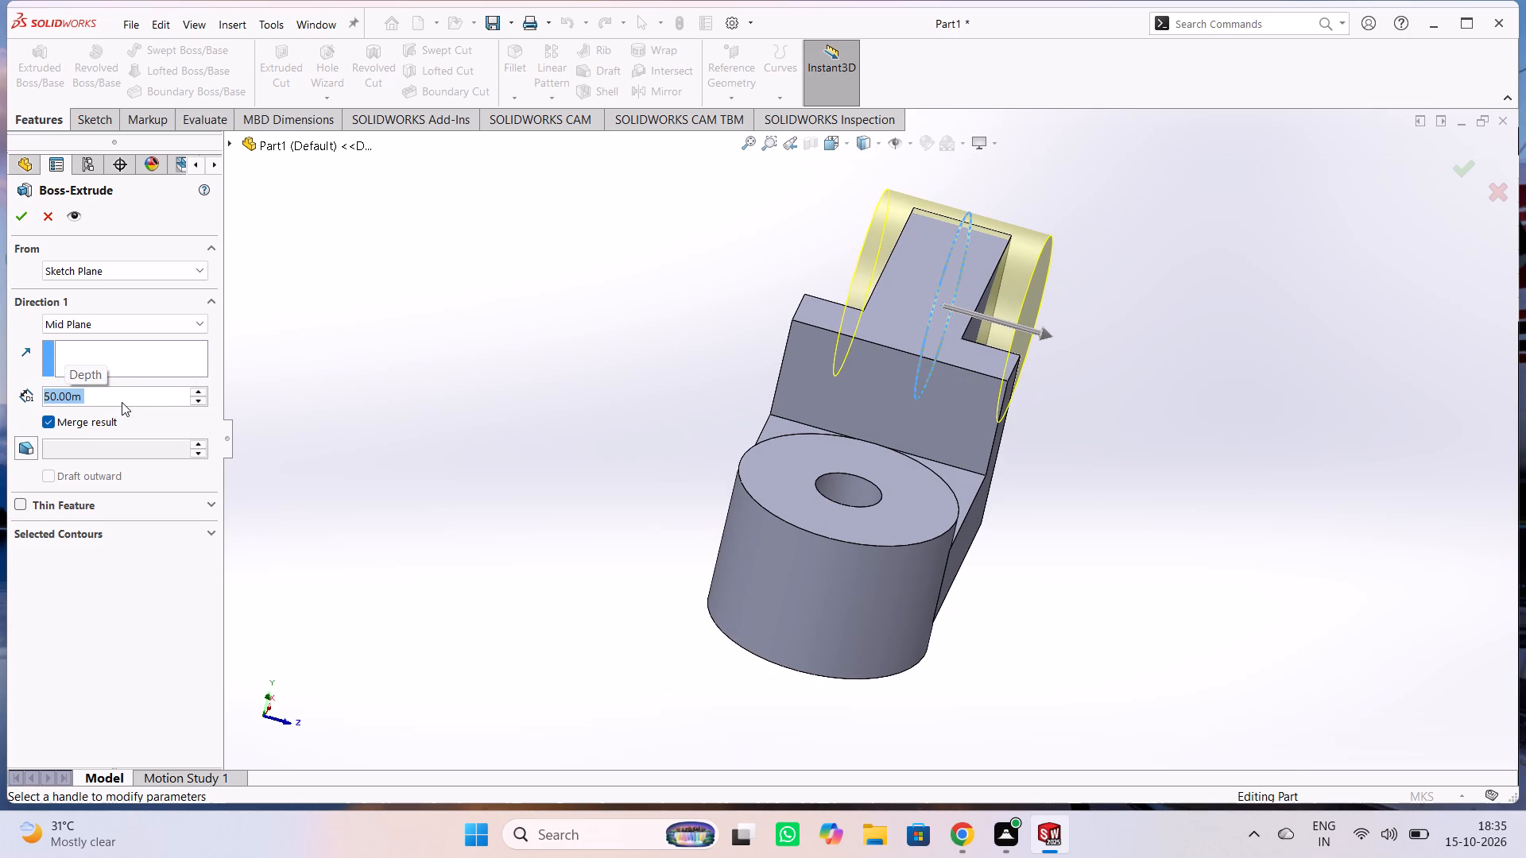
click(20, 226)
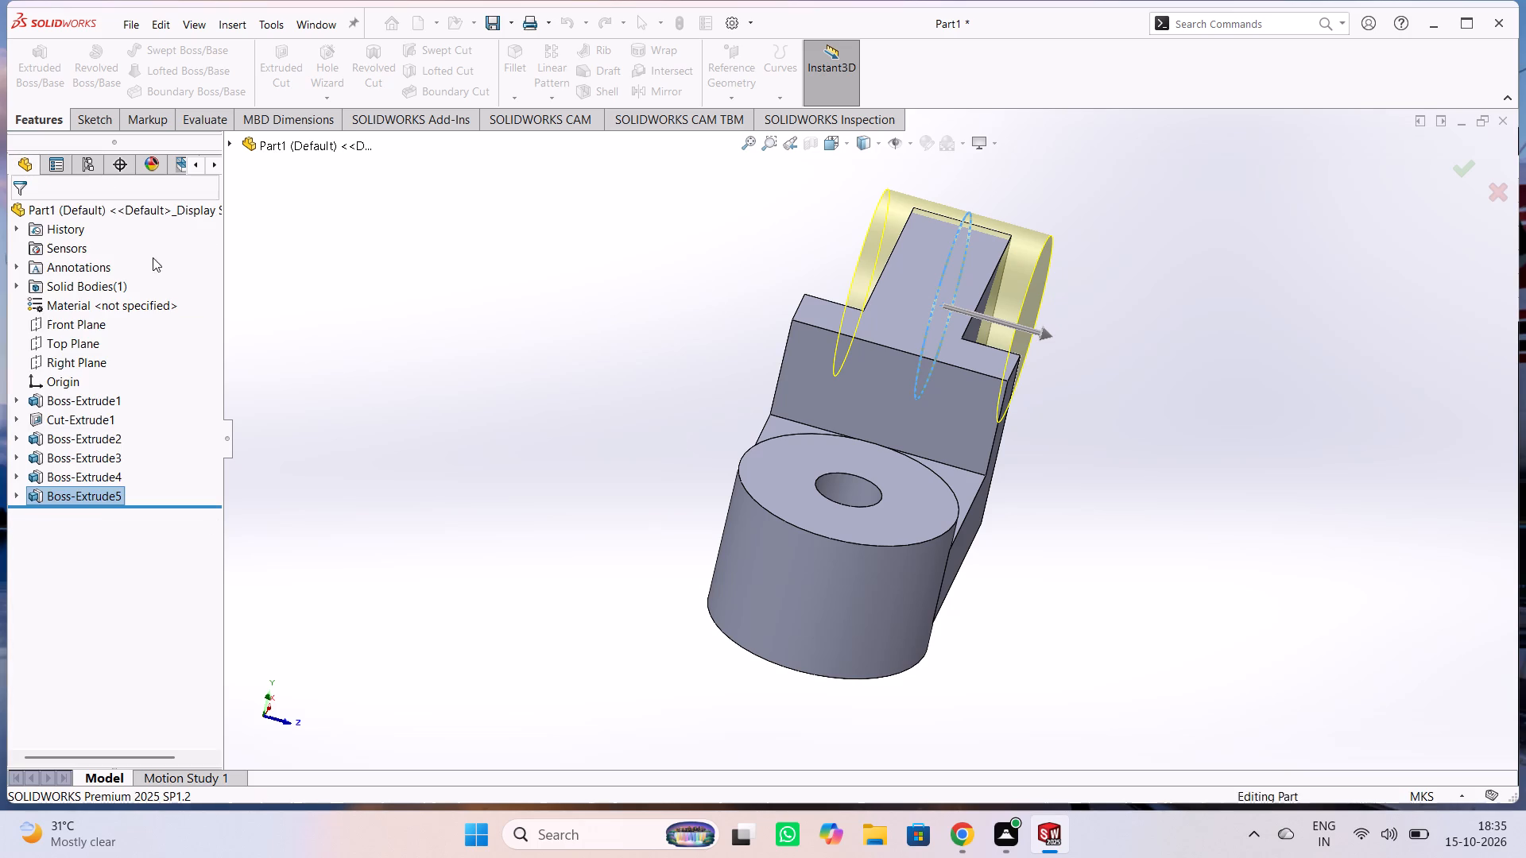
click(394, 248)
On the front flat face of the new end cylinder, sketch a circle of radius 12.5 m centred on the face.
middle_drag(486, 273, 389, 371)
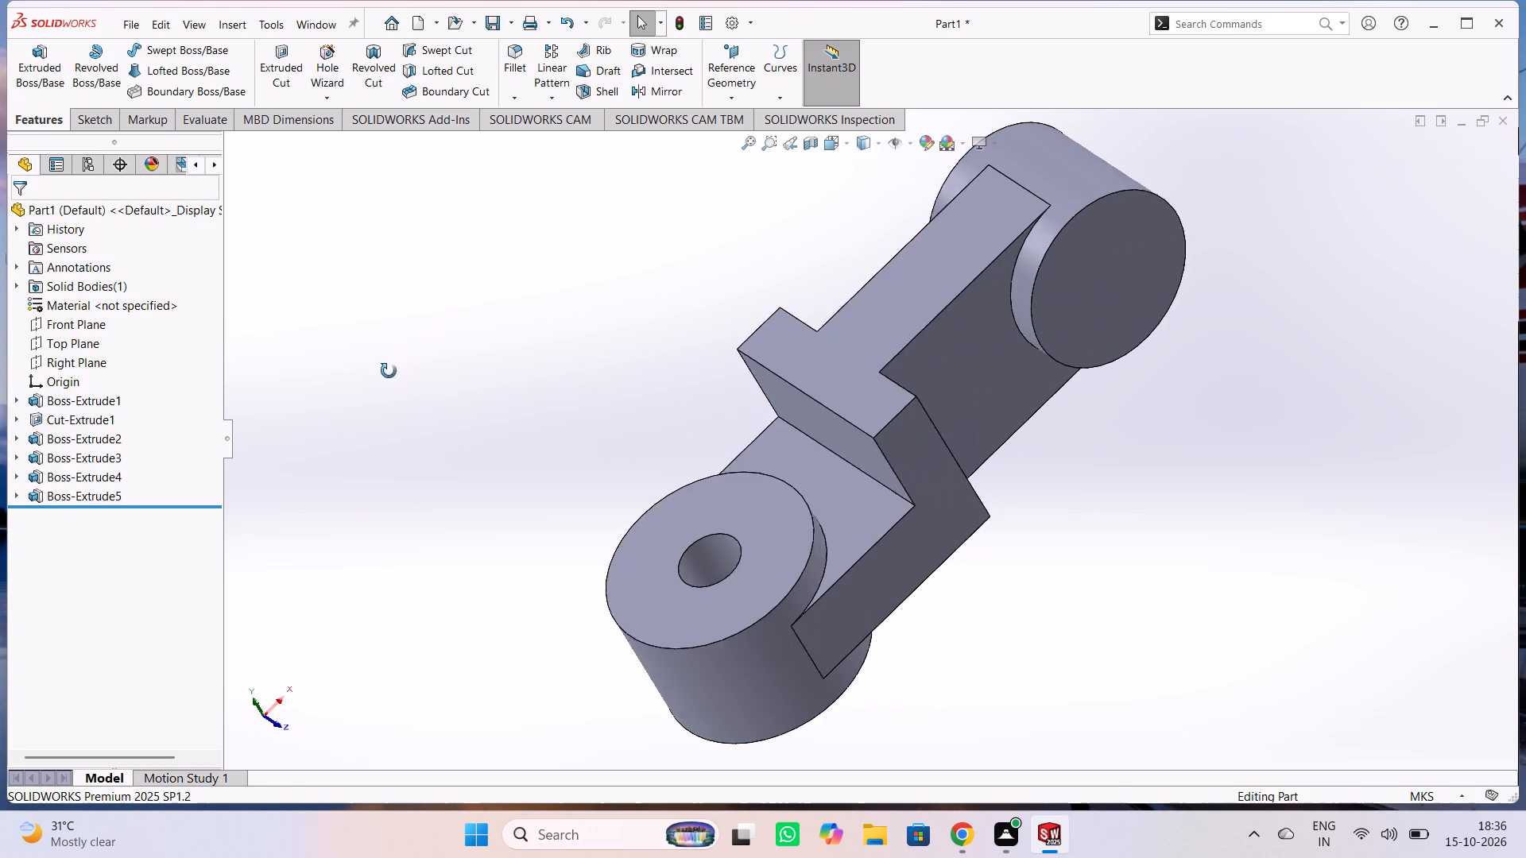
middle_drag(389, 371, 370, 382)
middle_drag(1298, 404, 818, 622)
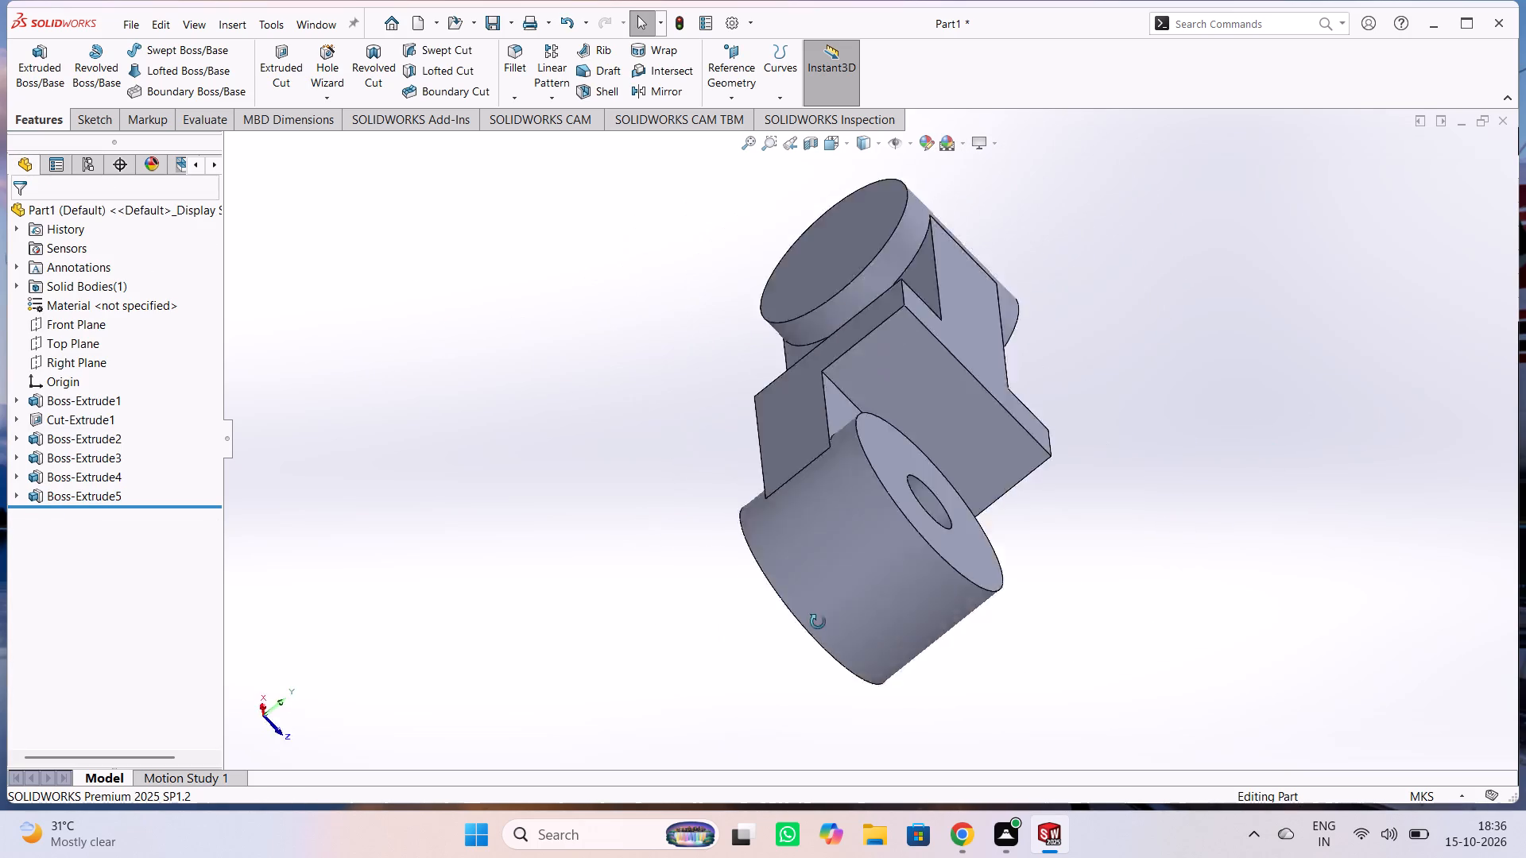
middle_drag(818, 622, 538, 619)
middle_drag(1246, 424, 803, 501)
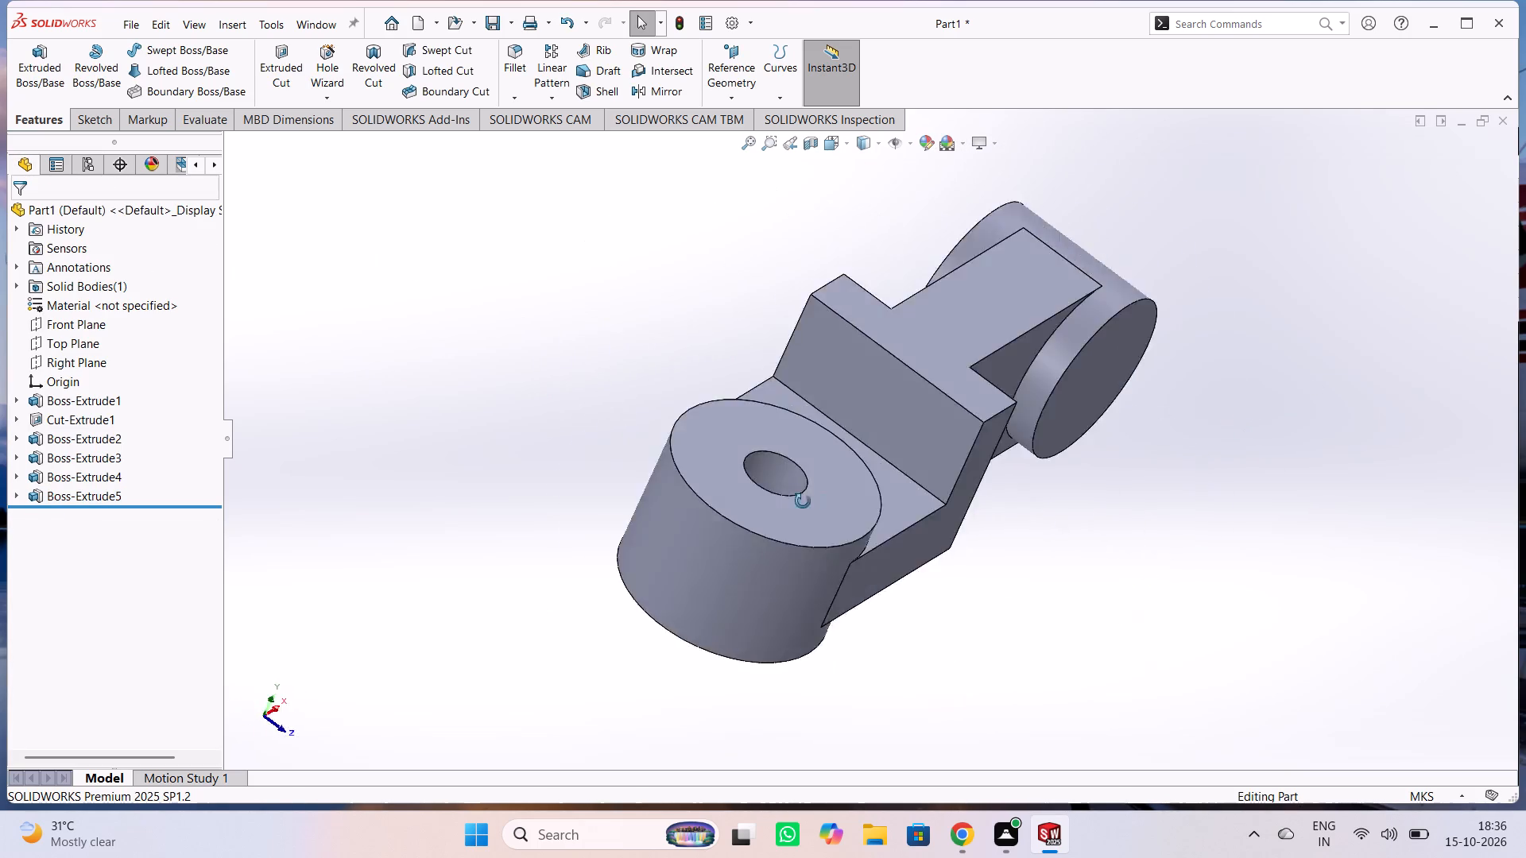
middle_drag(803, 501, 810, 393)
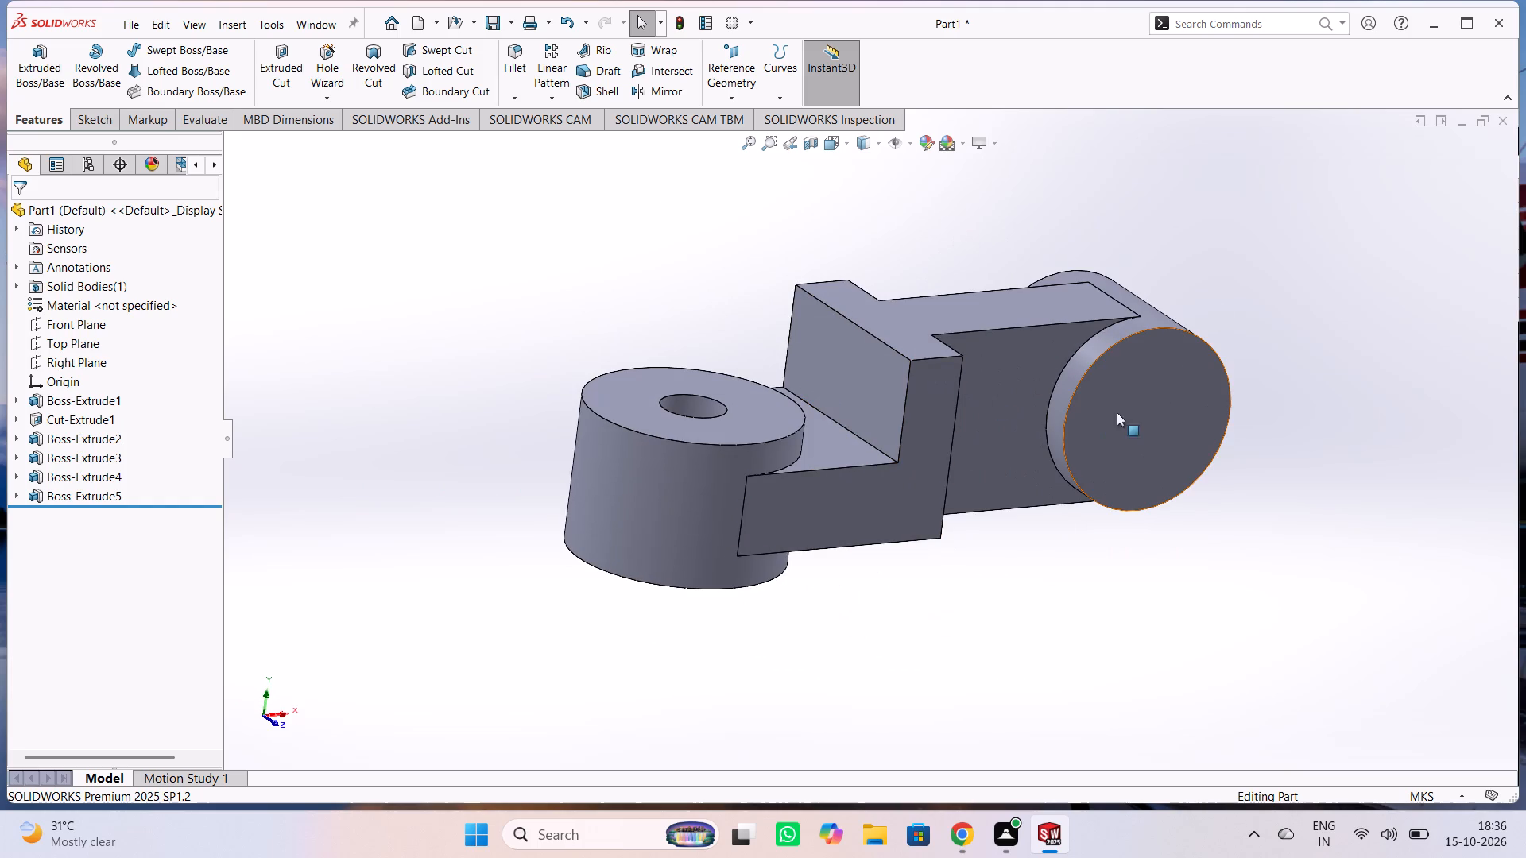
click(1149, 411)
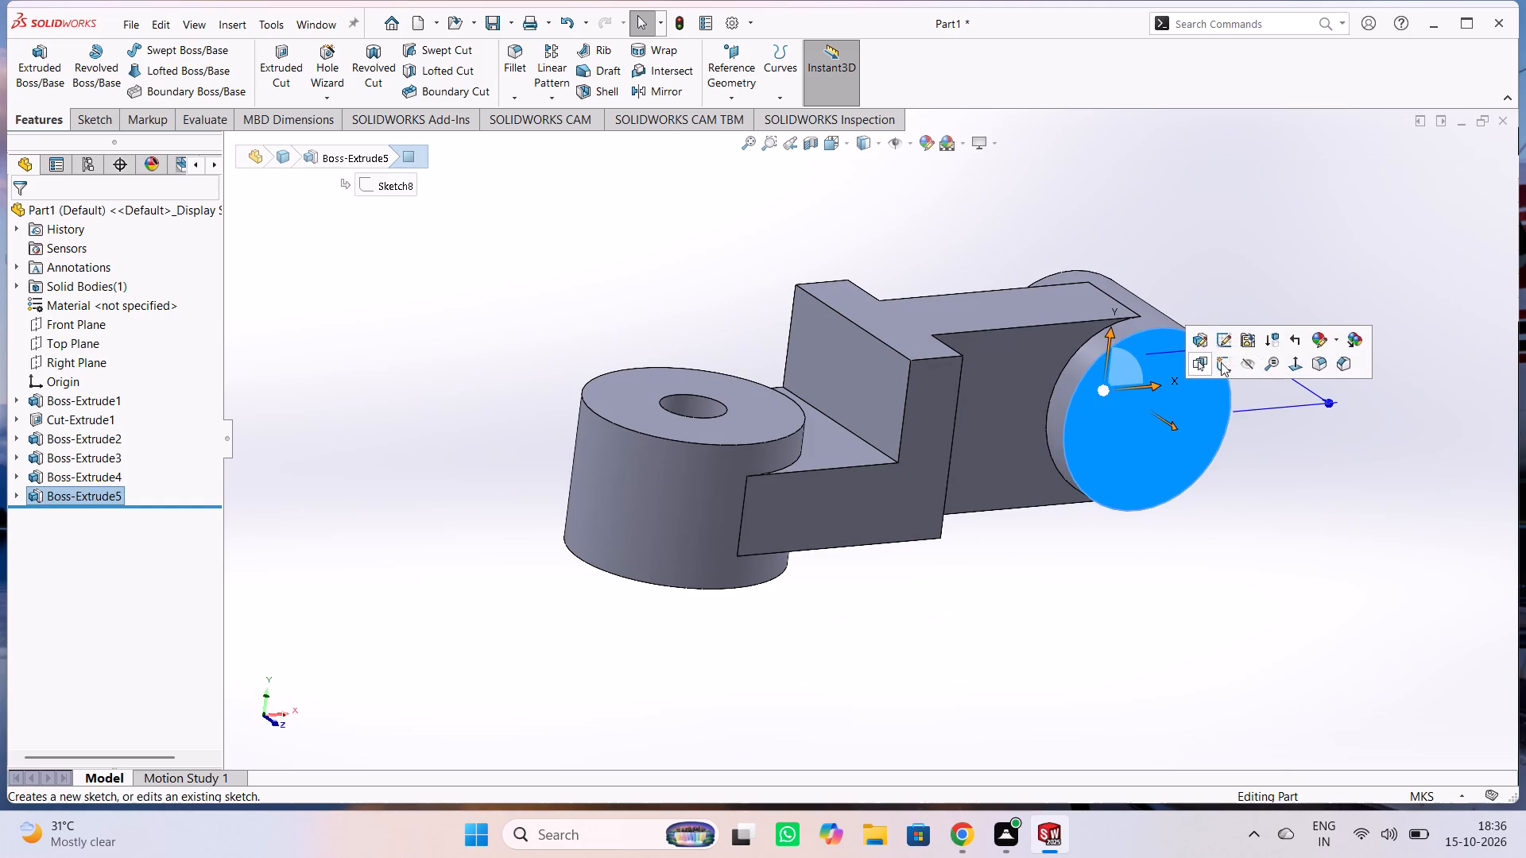
click(1225, 361)
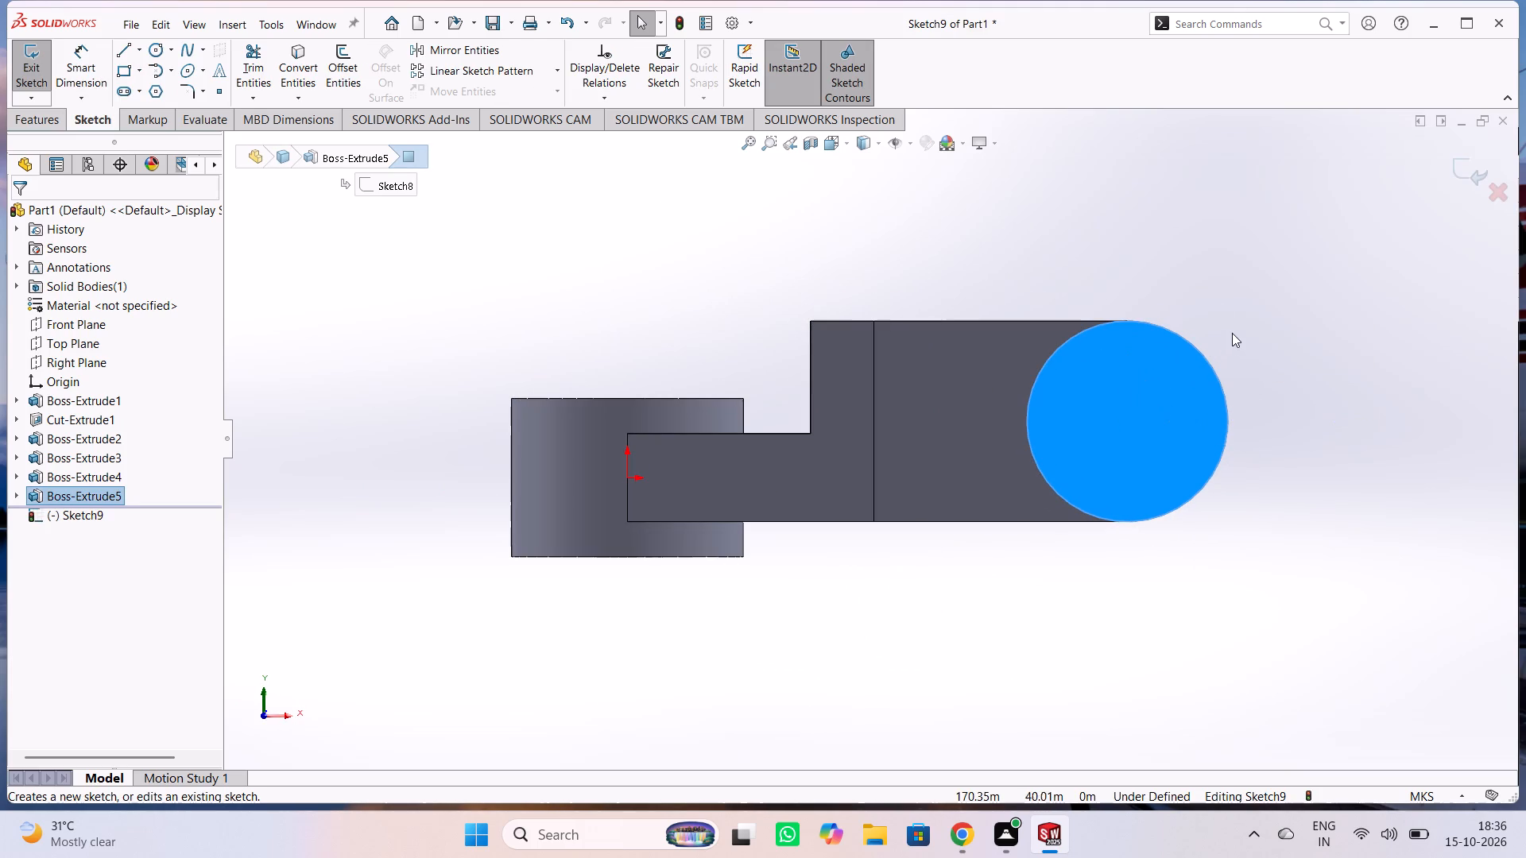
click(1232, 333)
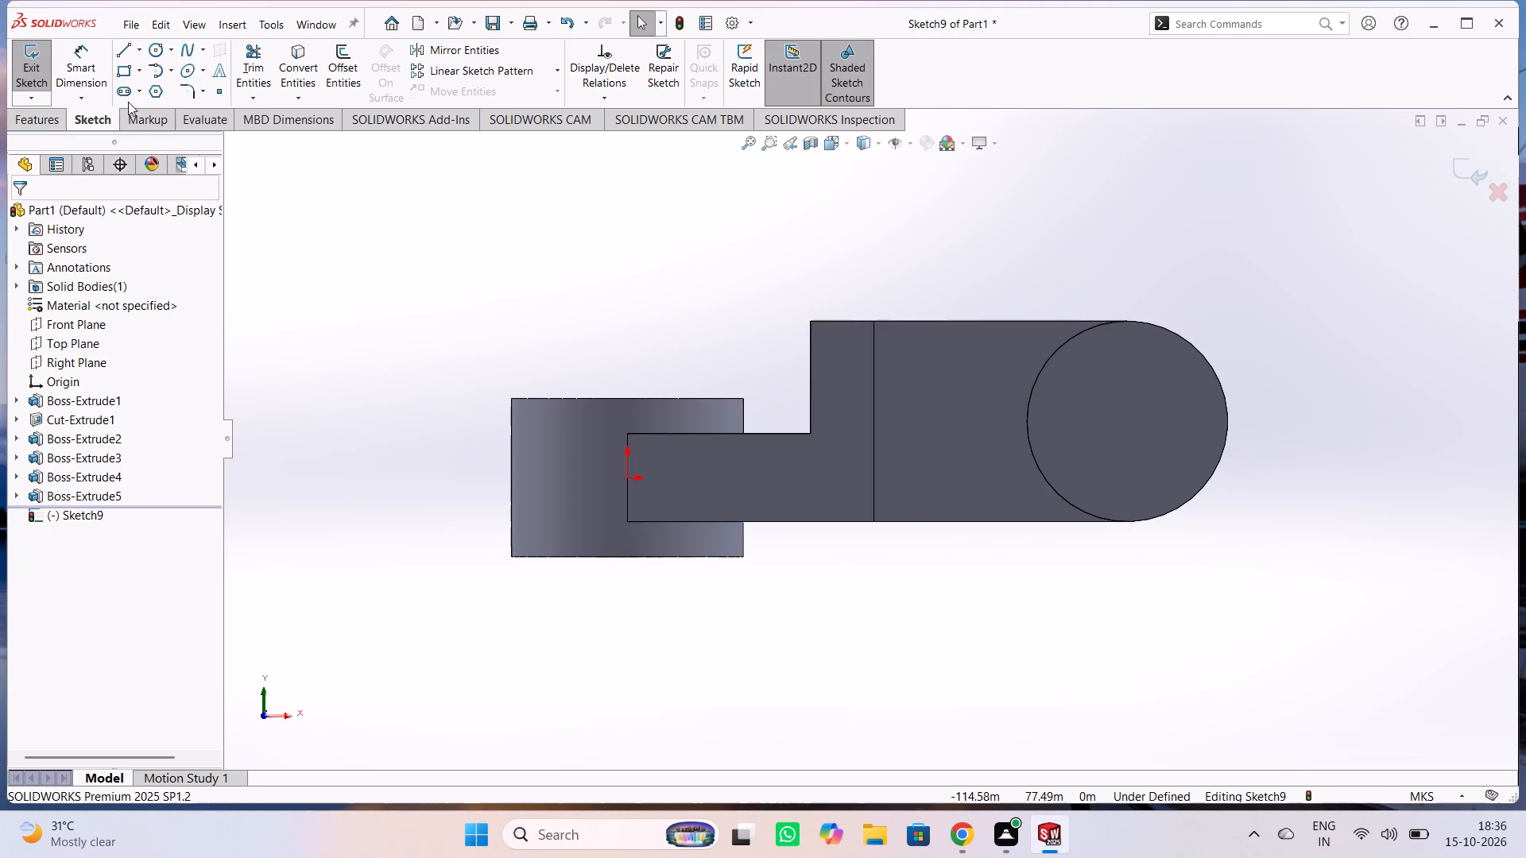
click(152, 56)
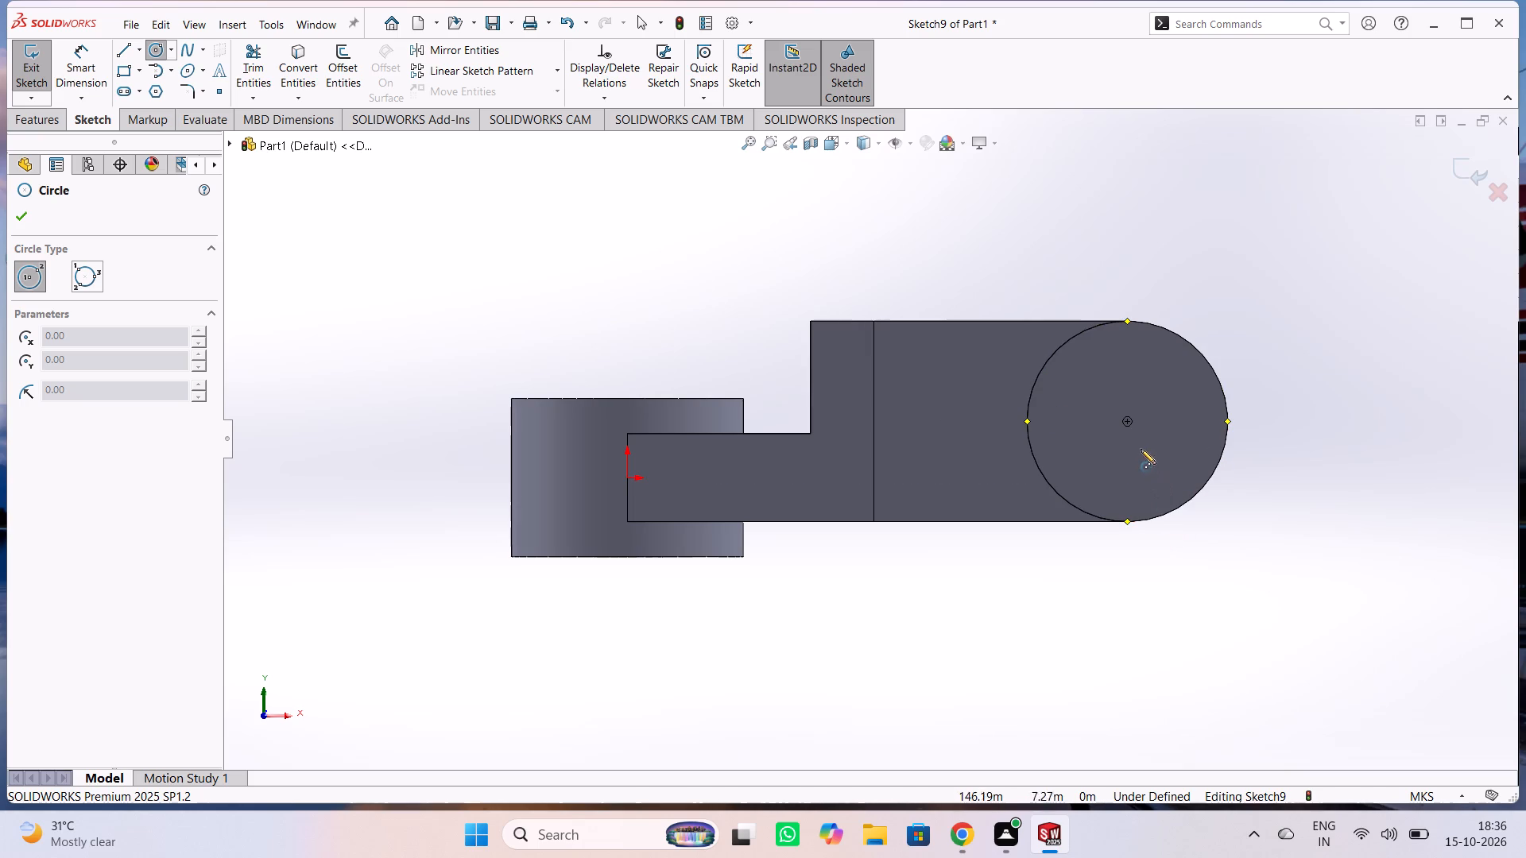
click(1130, 423)
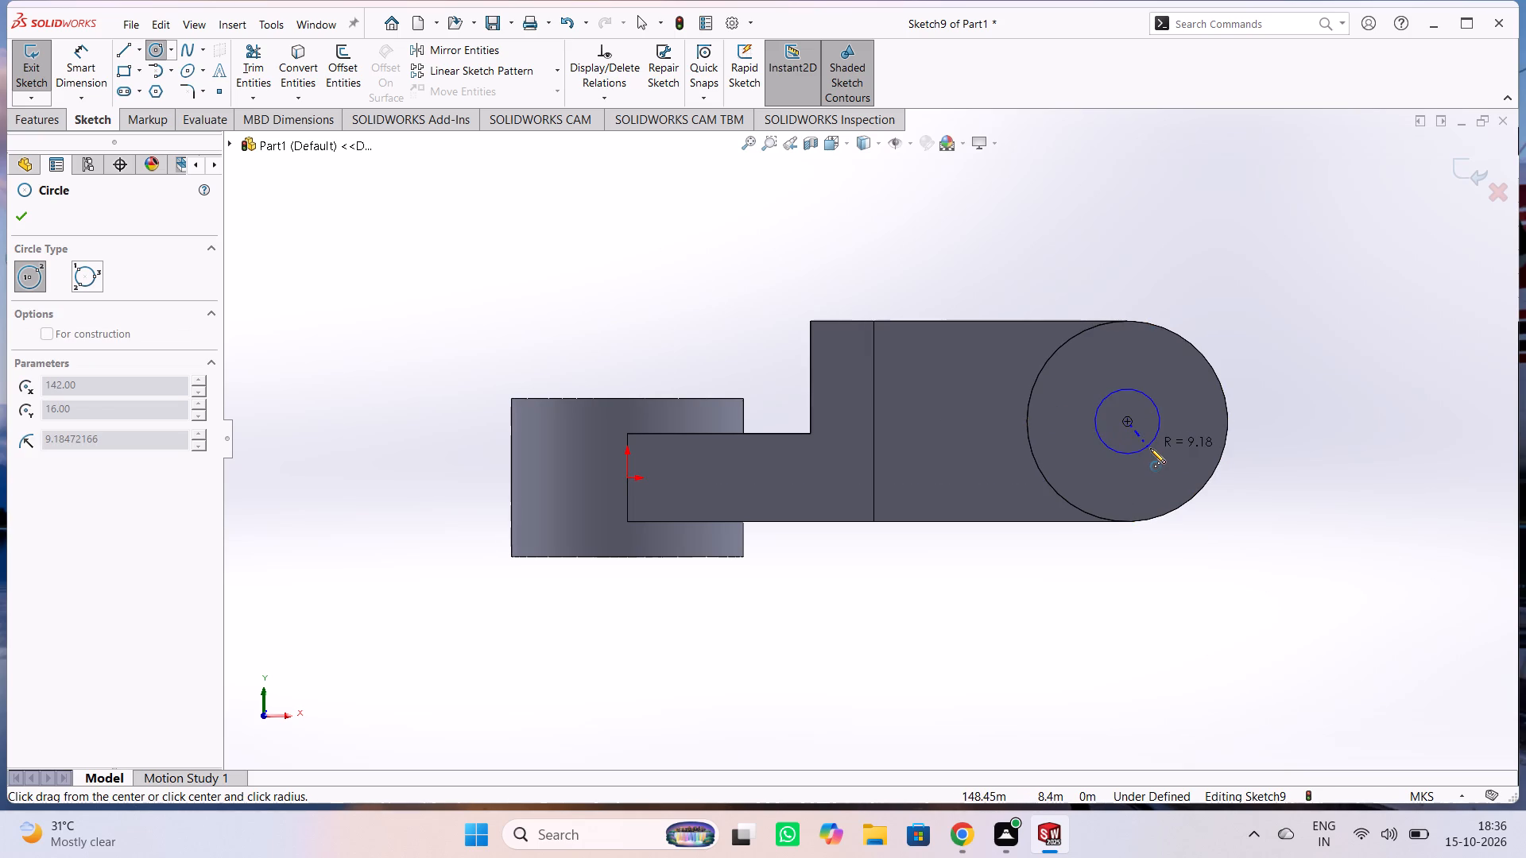
click(1153, 452)
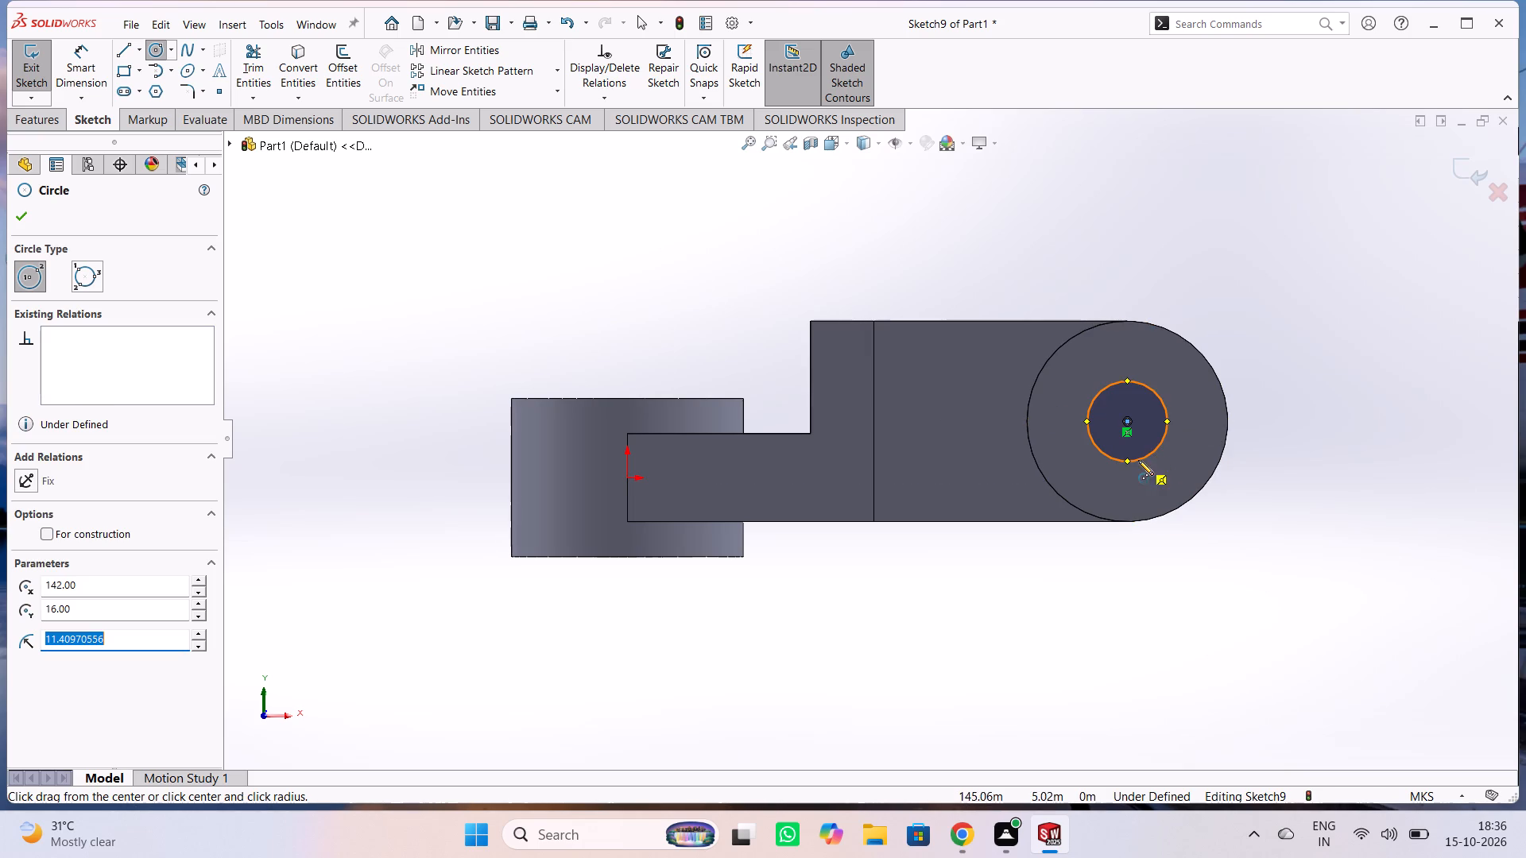
text(12.5)
key(Return)
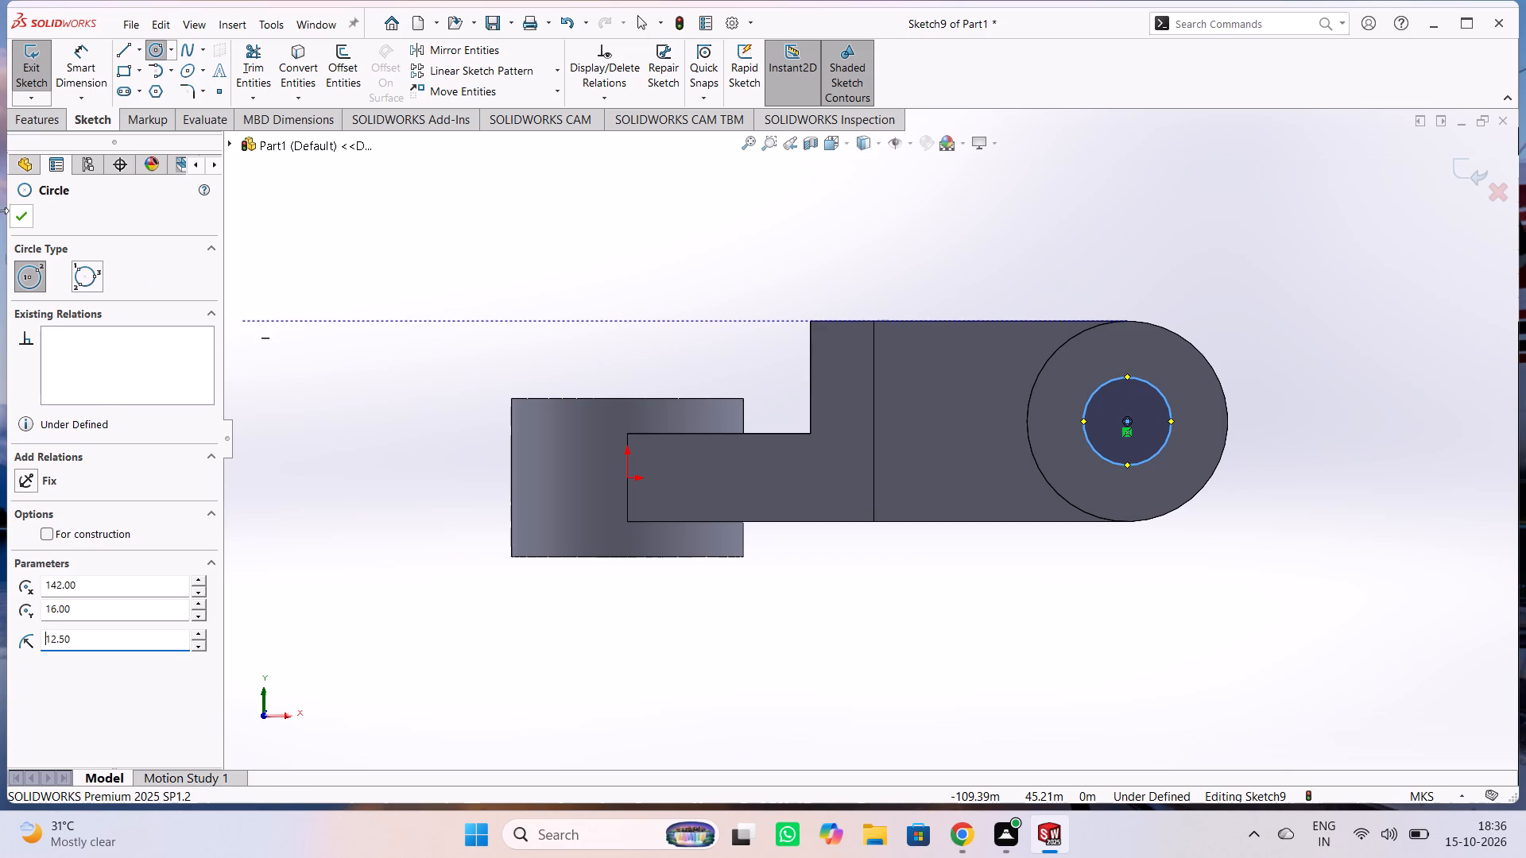
click(21, 211)
click(508, 277)
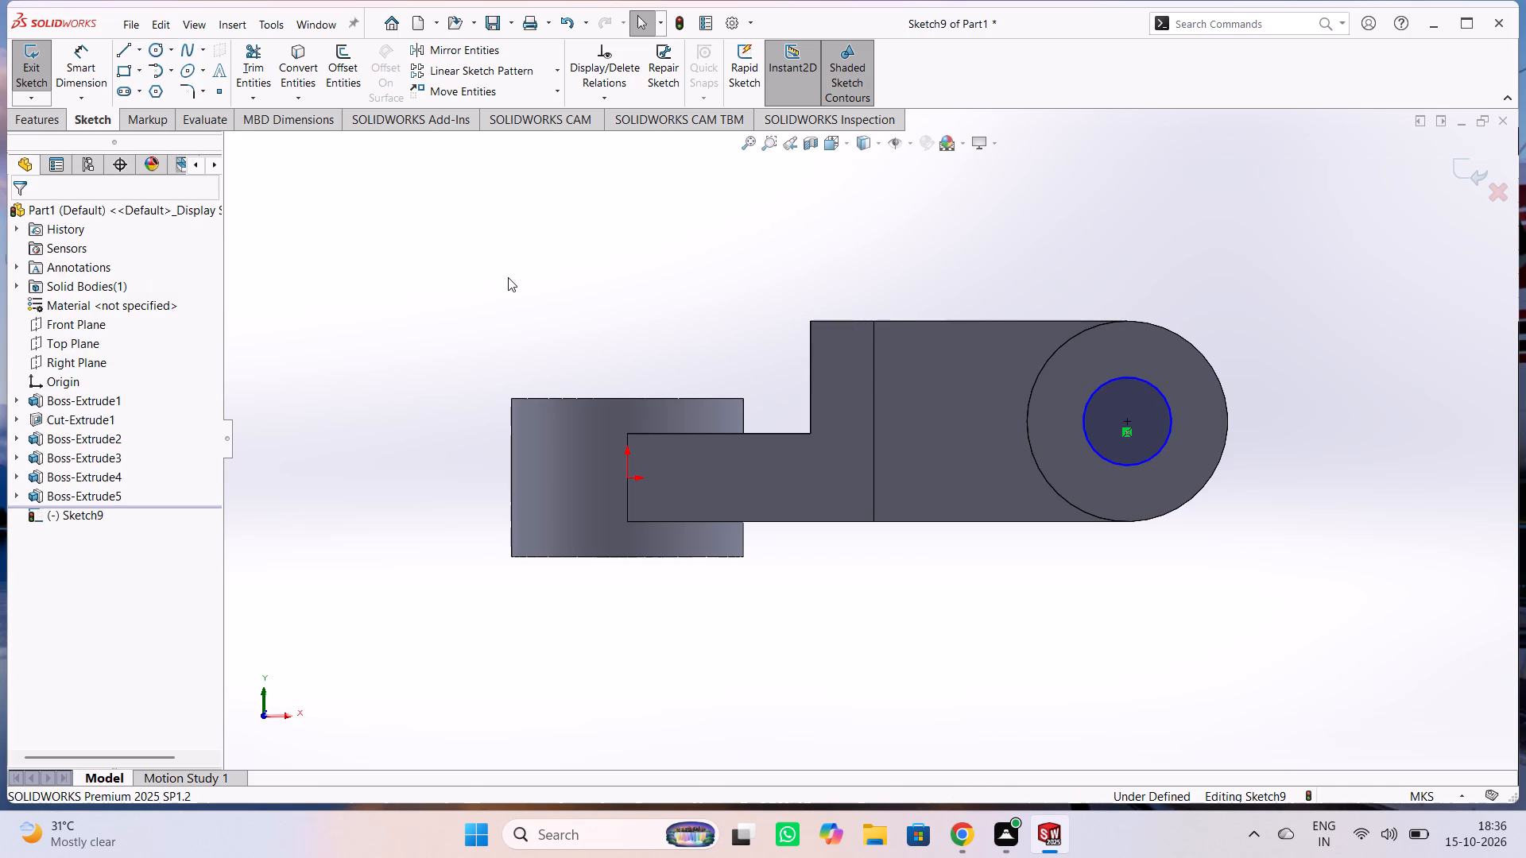
Add a diameter dimension to the small circle on the cylinder's end face and exit the sketch.
click(81, 56)
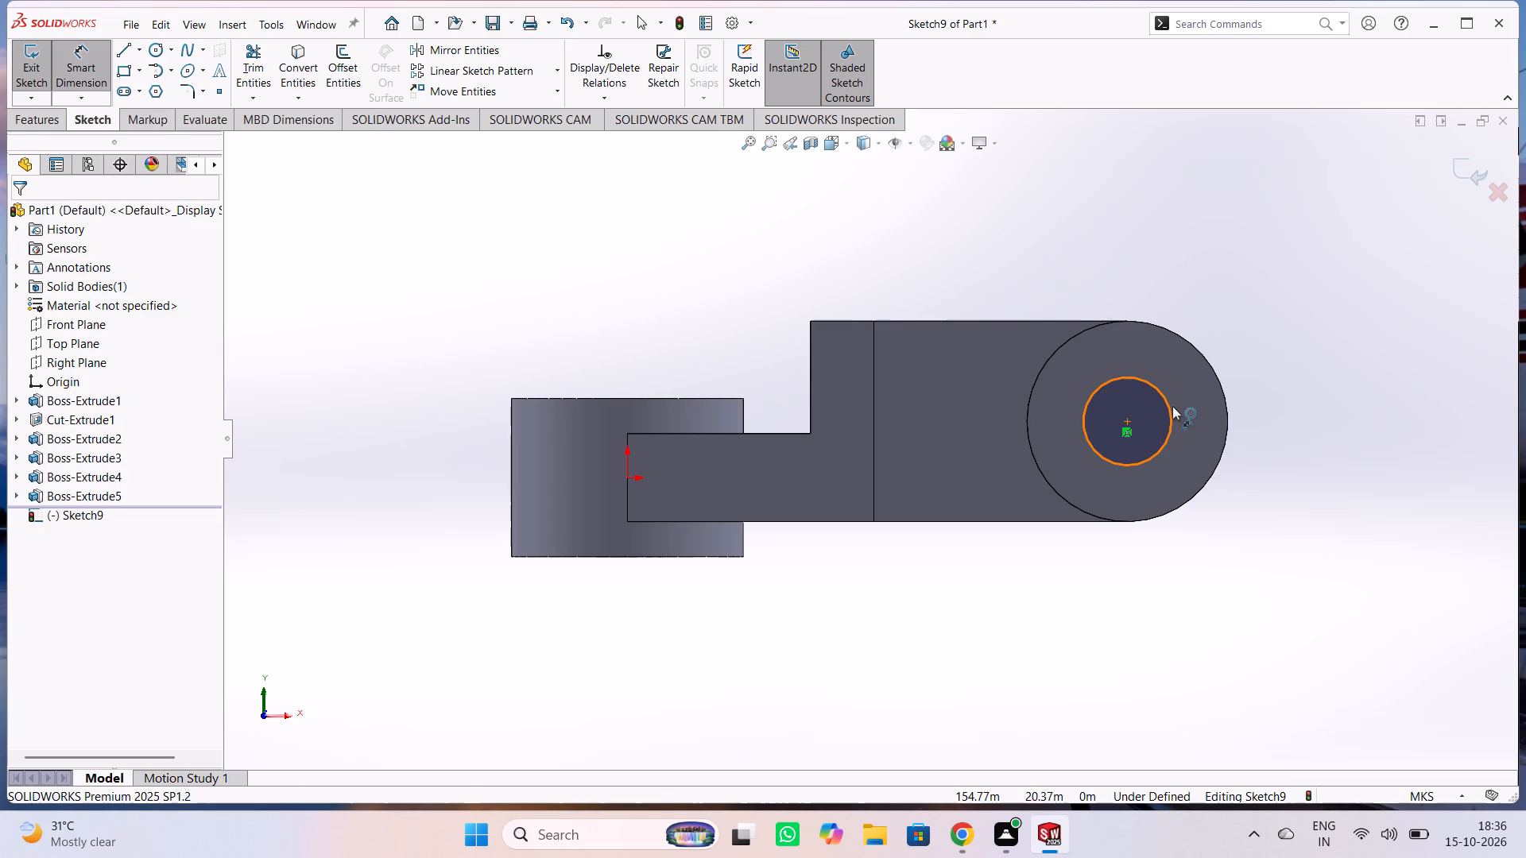
click(1172, 406)
click(1287, 328)
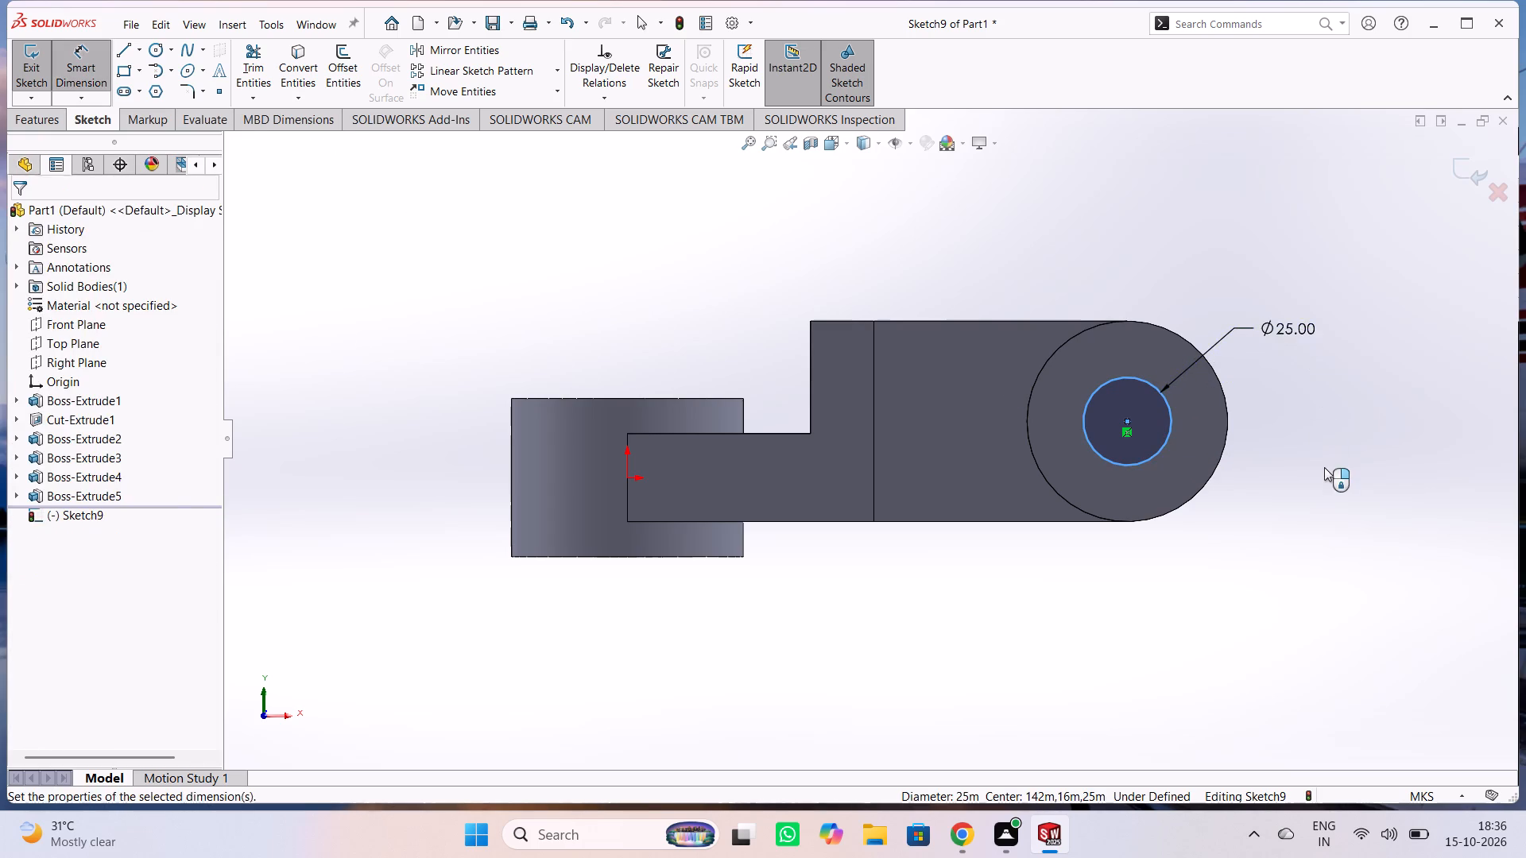
click(1224, 307)
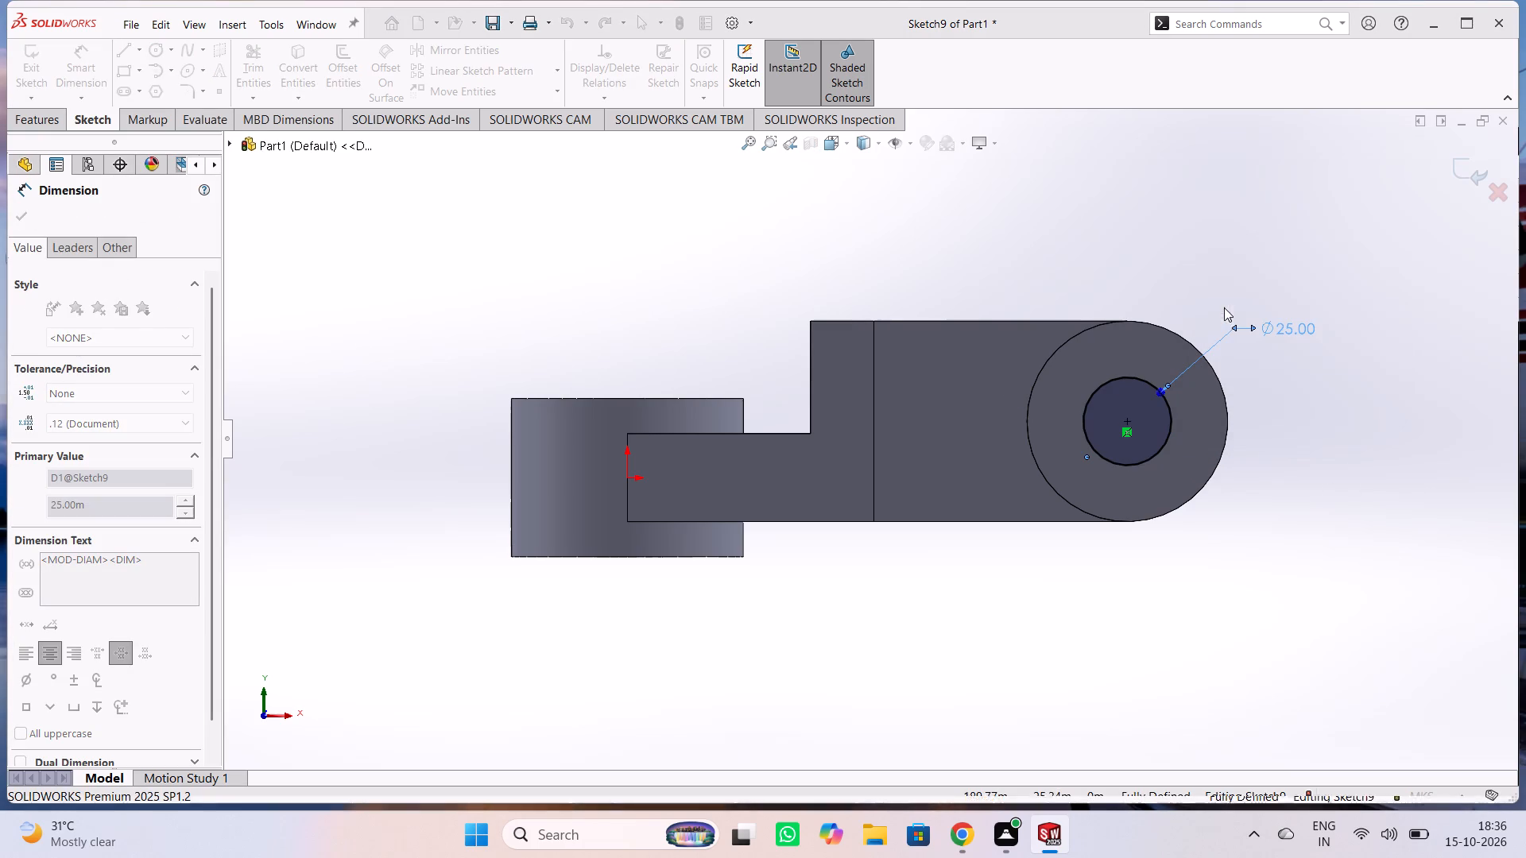
click(1363, 522)
middle_drag(530, 260, 594, 349)
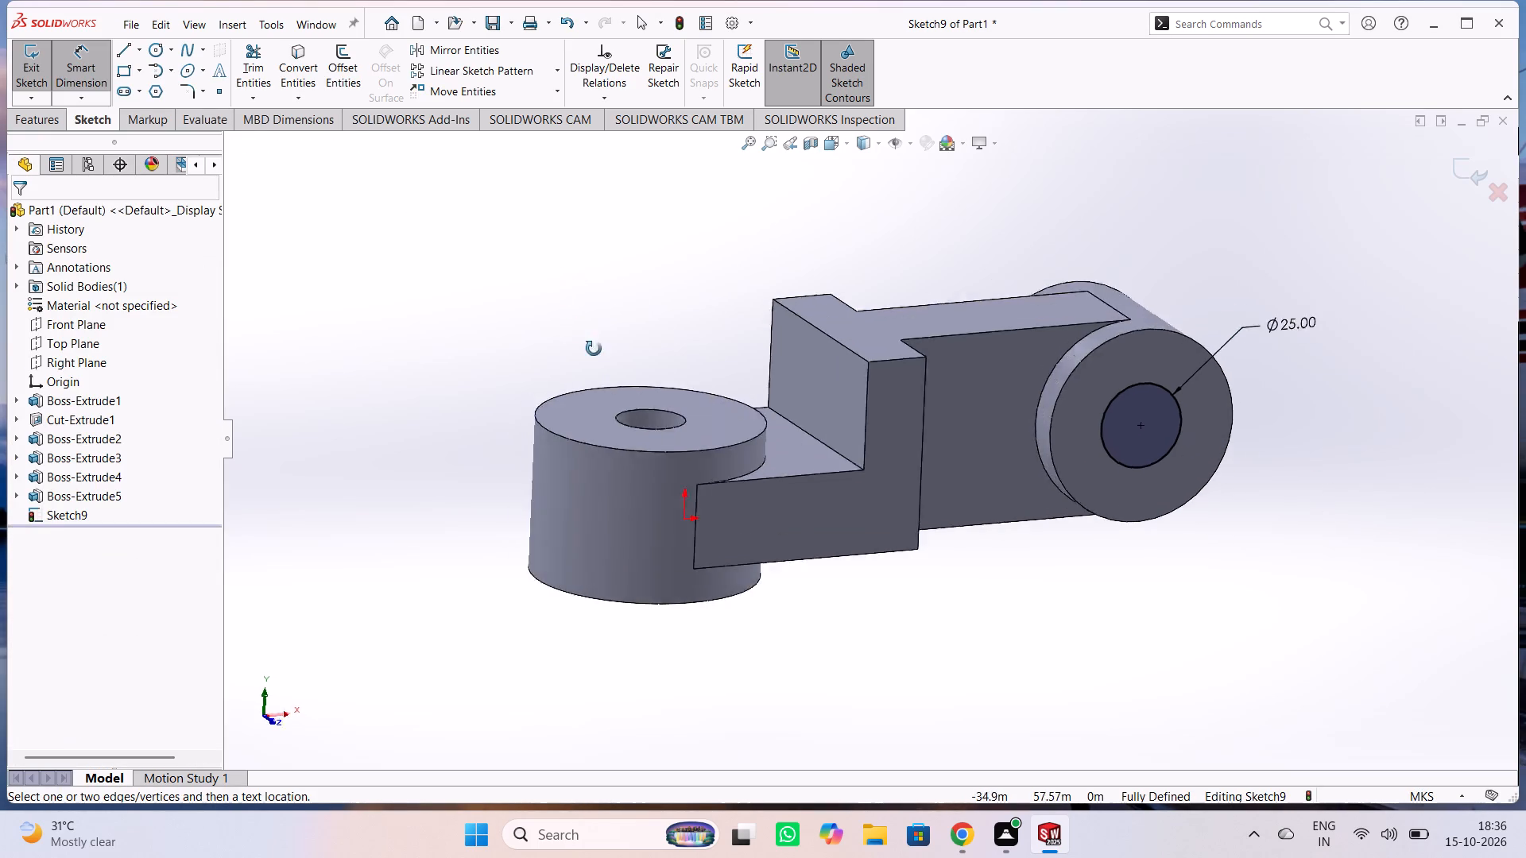
middle_drag(594, 349, 637, 385)
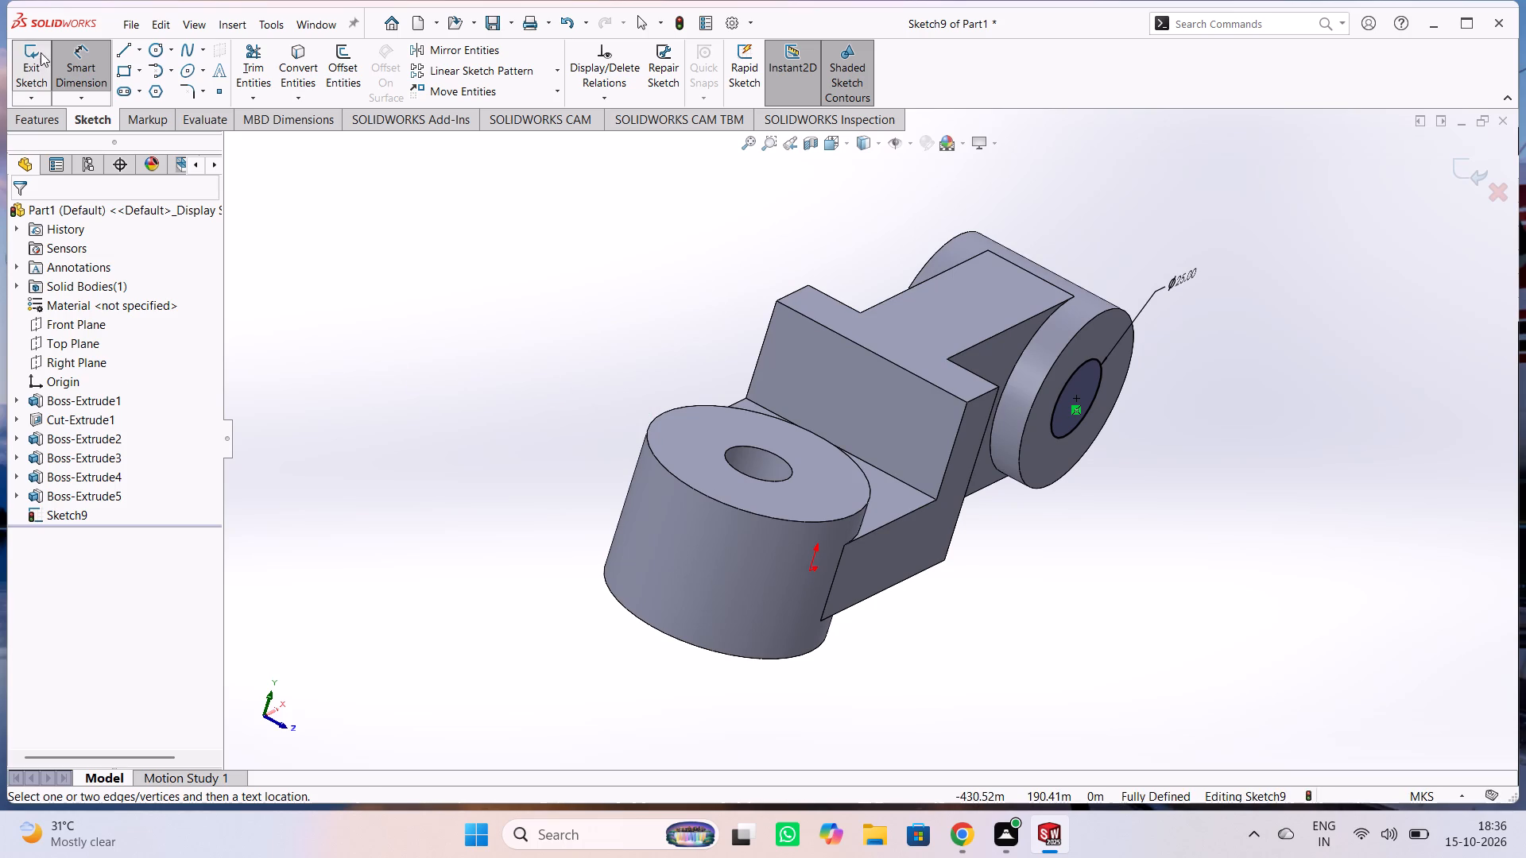
click(41, 52)
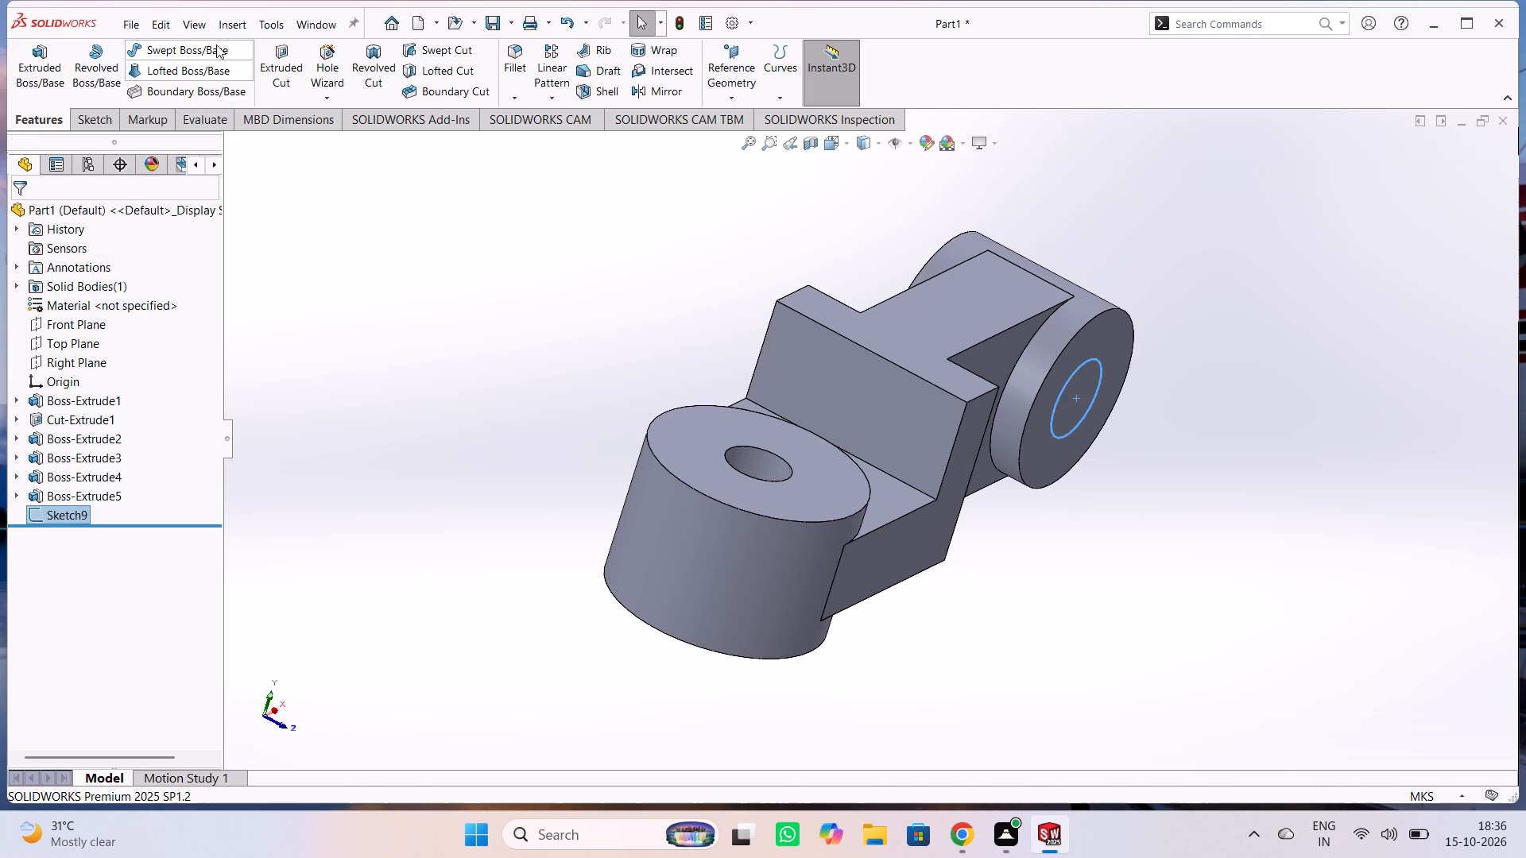
Cut-extrude the small circle with a Blind depth of 50 m through the end cylinder to form its bore.
click(281, 64)
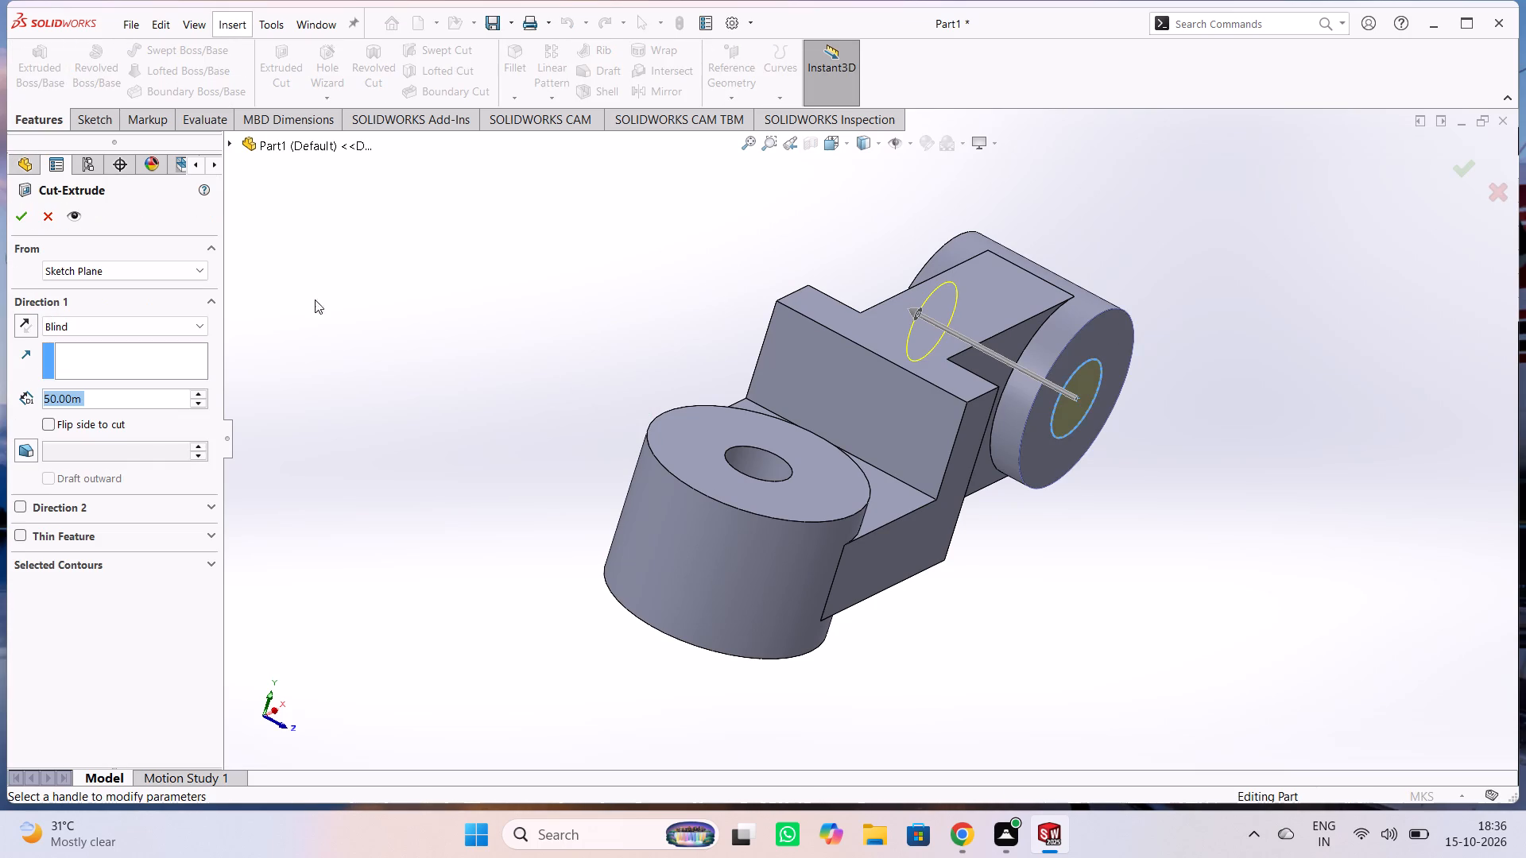
middle_drag(438, 308, 460, 358)
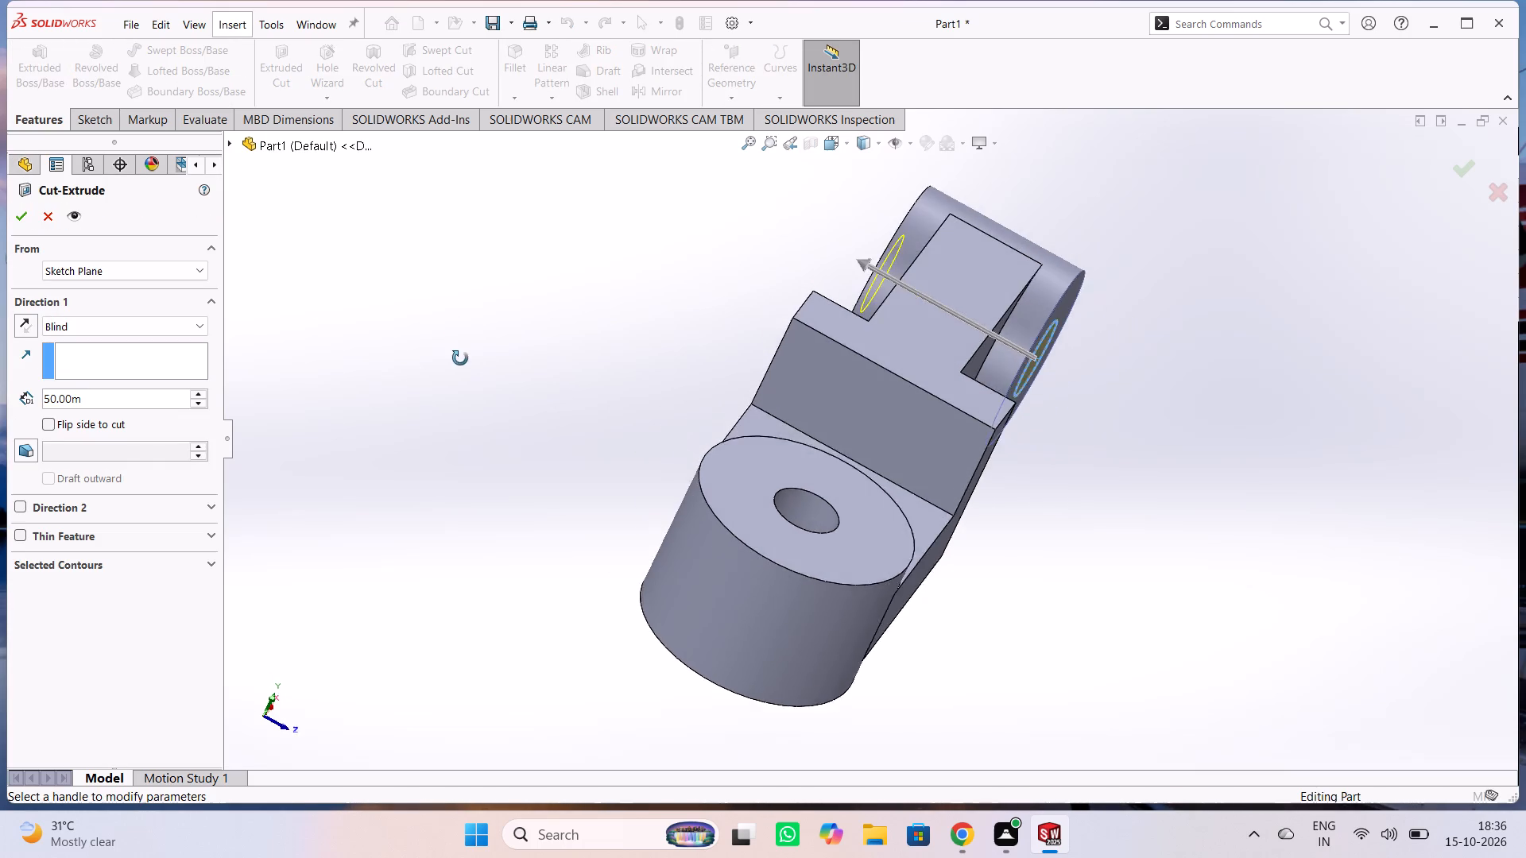
middle_drag(460, 358, 461, 378)
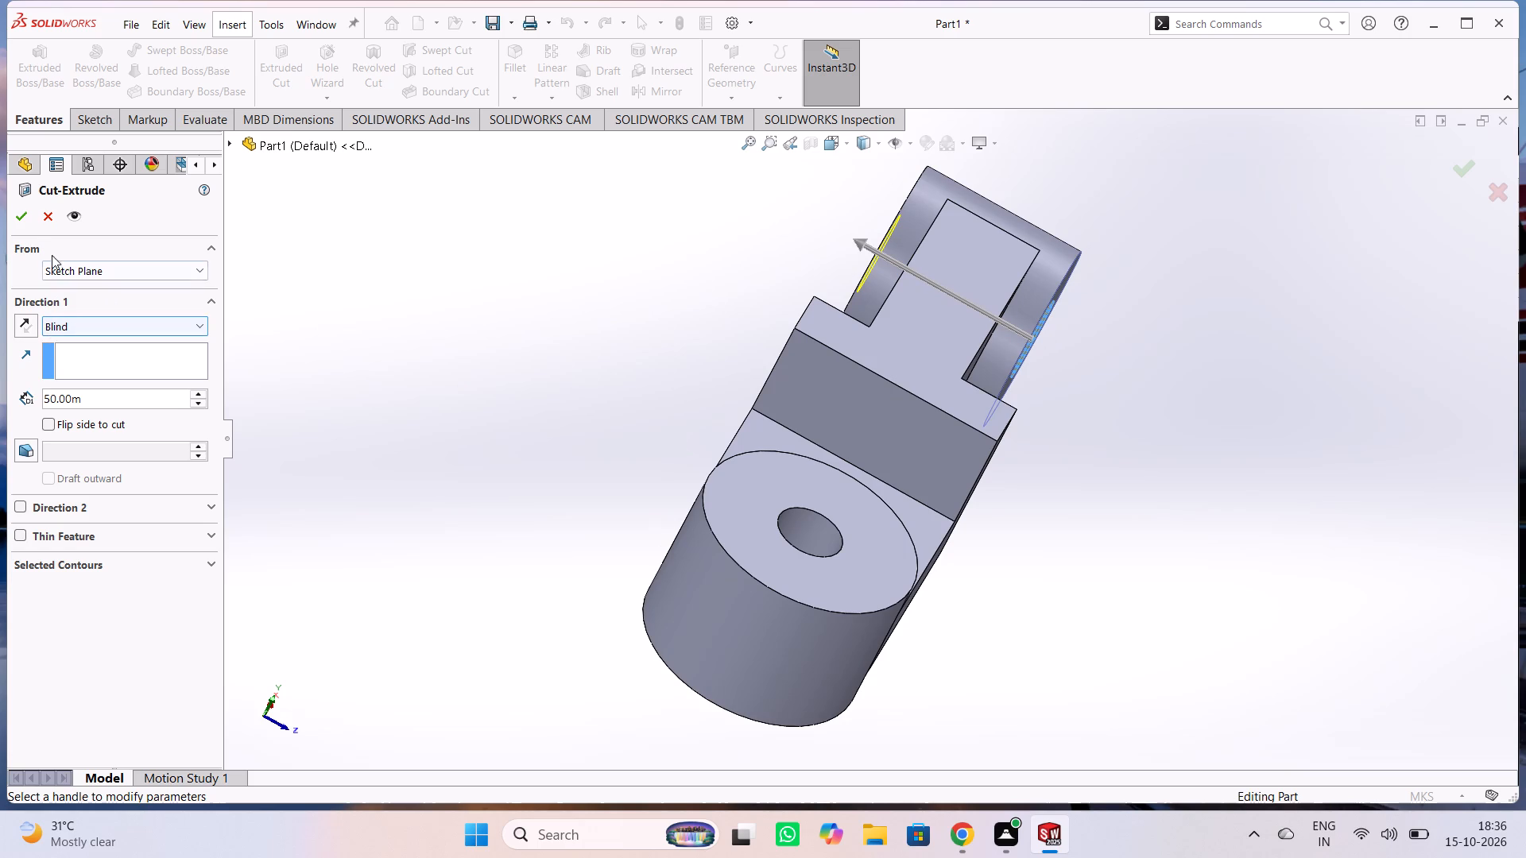
click(18, 222)
click(374, 299)
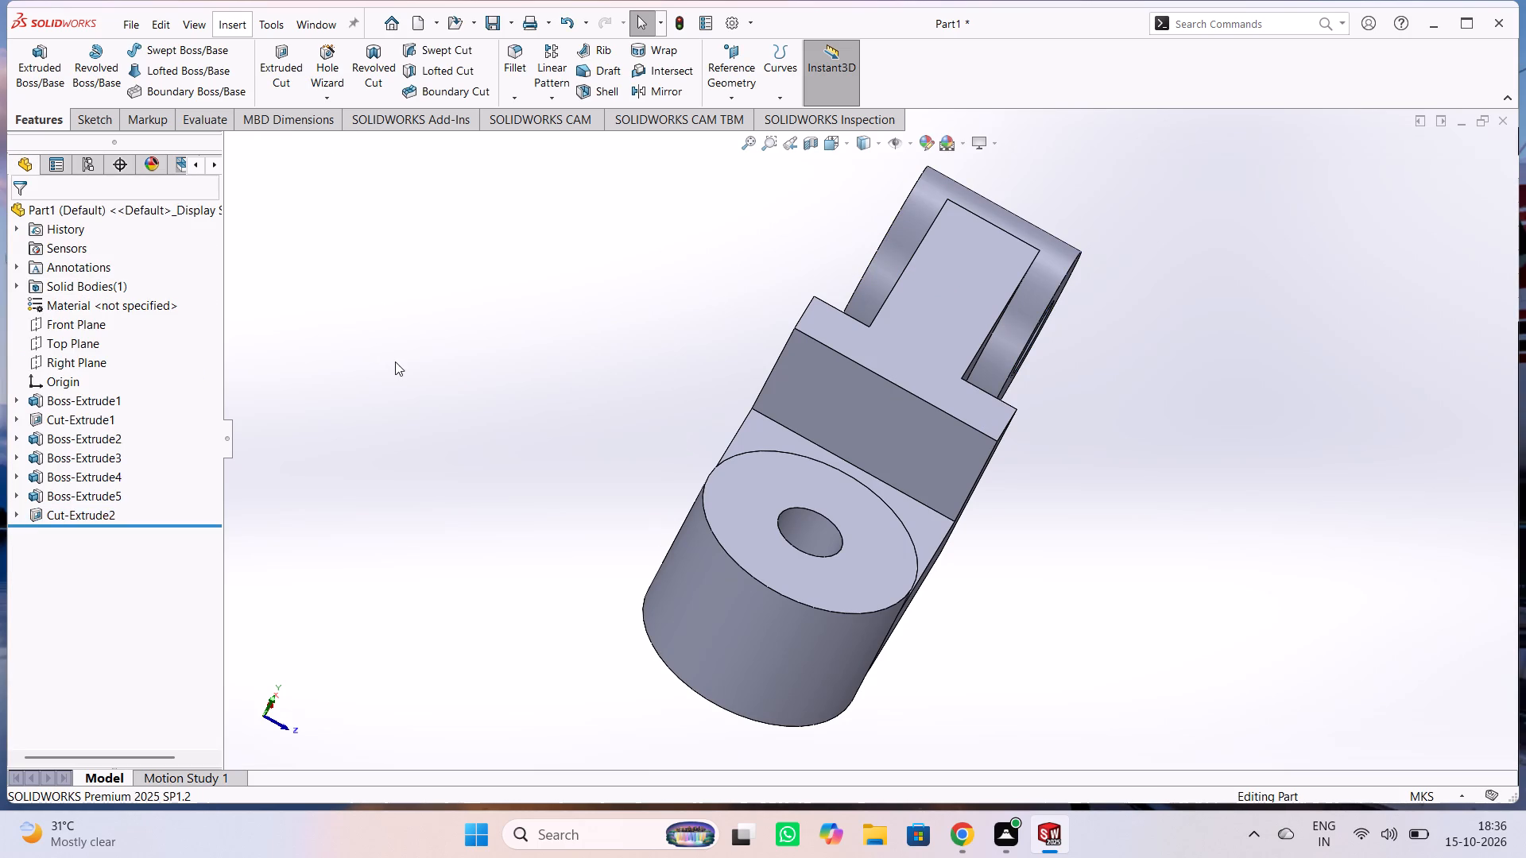
Examine the part from several angles, checking the bored end cylinder and the stepped body.
middle_drag(430, 367, 385, 318)
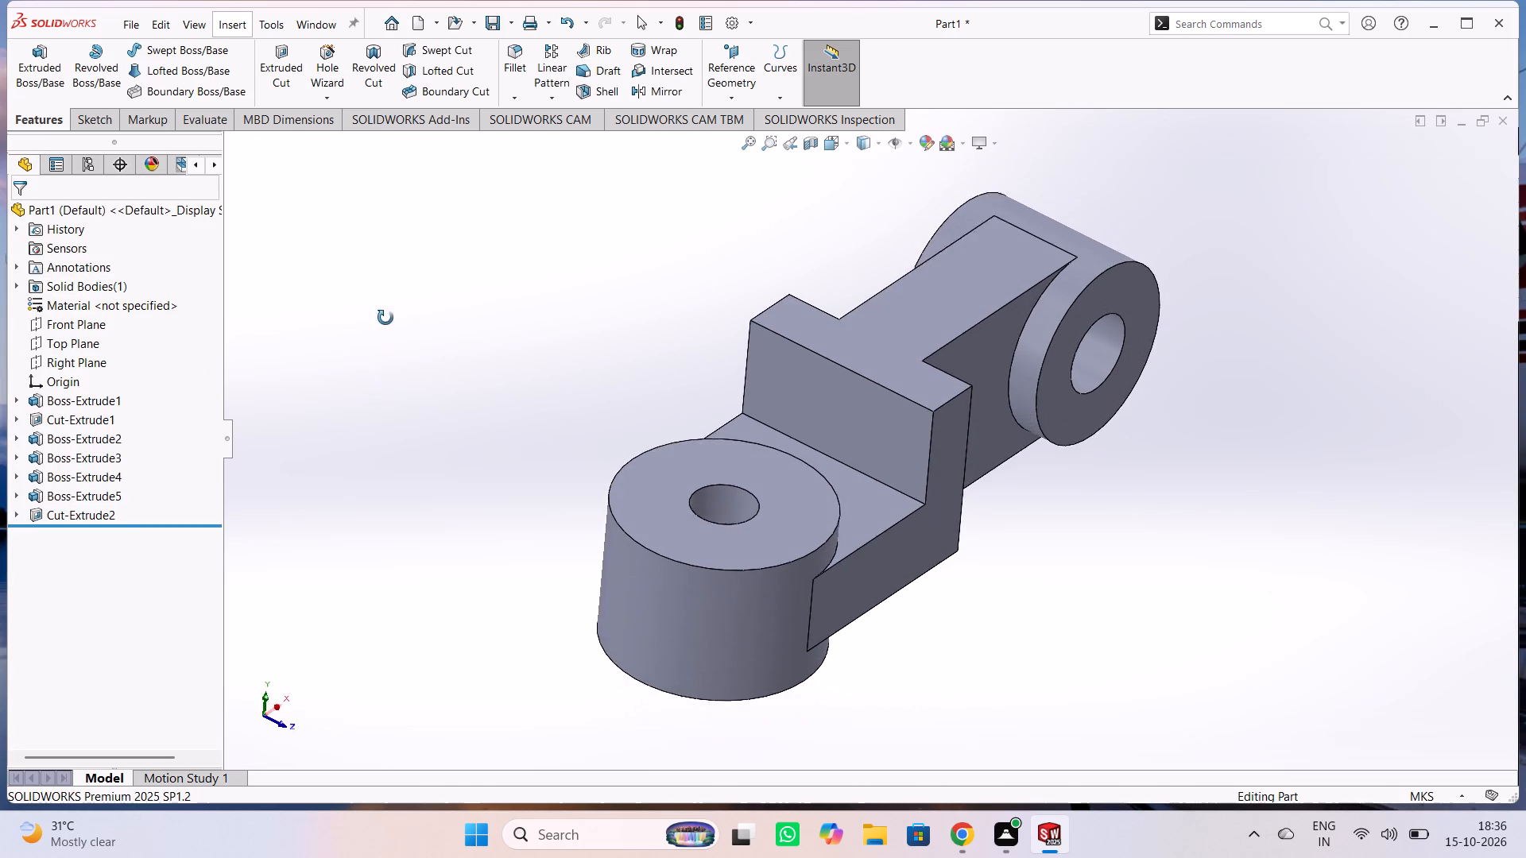
middle_drag(385, 318, 385, 309)
middle_drag(501, 327, 381, 383)
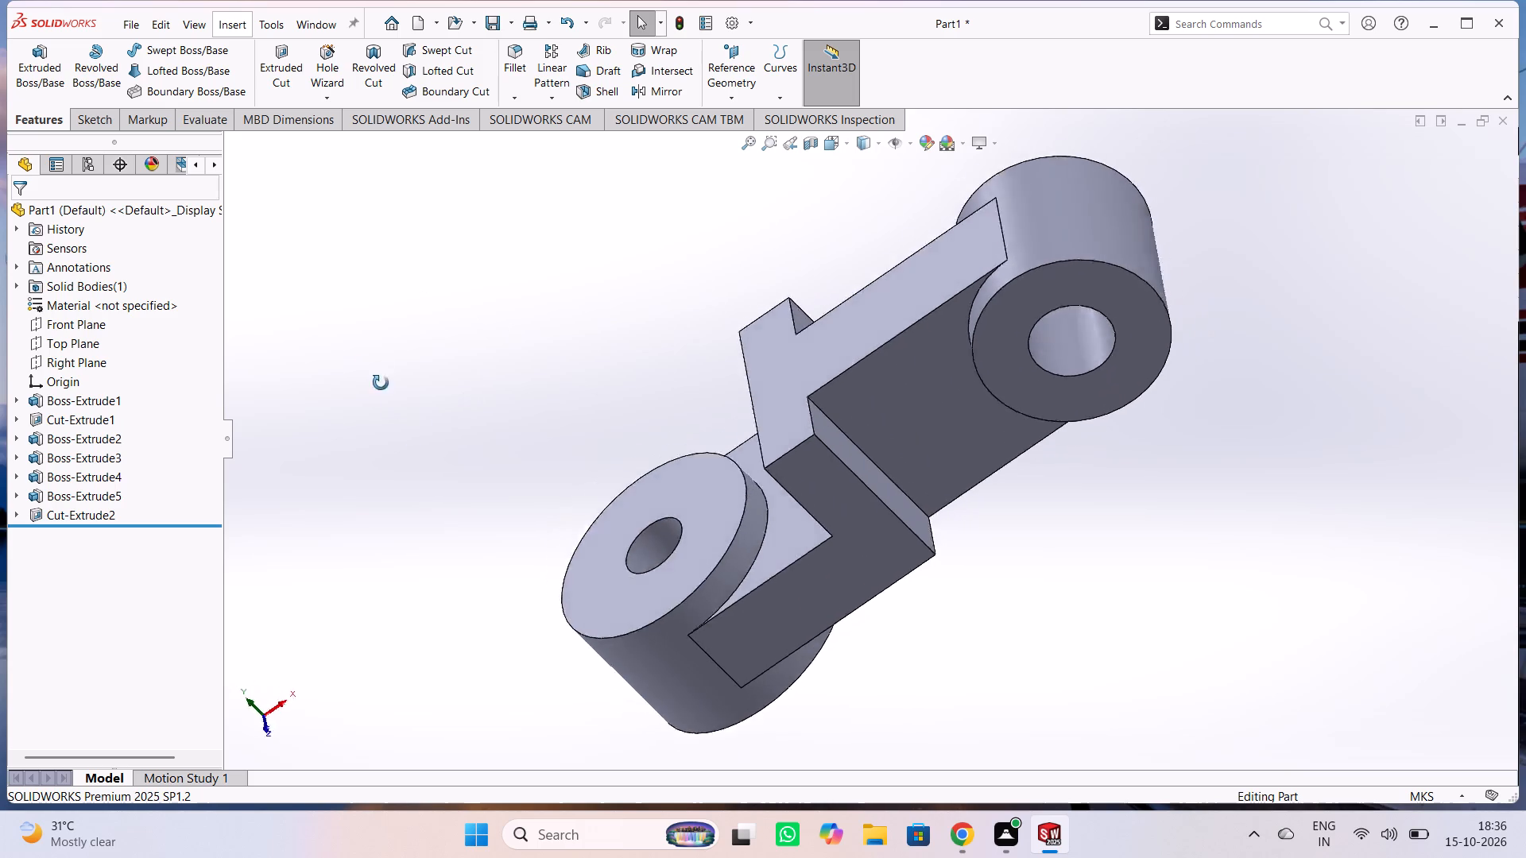
middle_drag(381, 383, 463, 354)
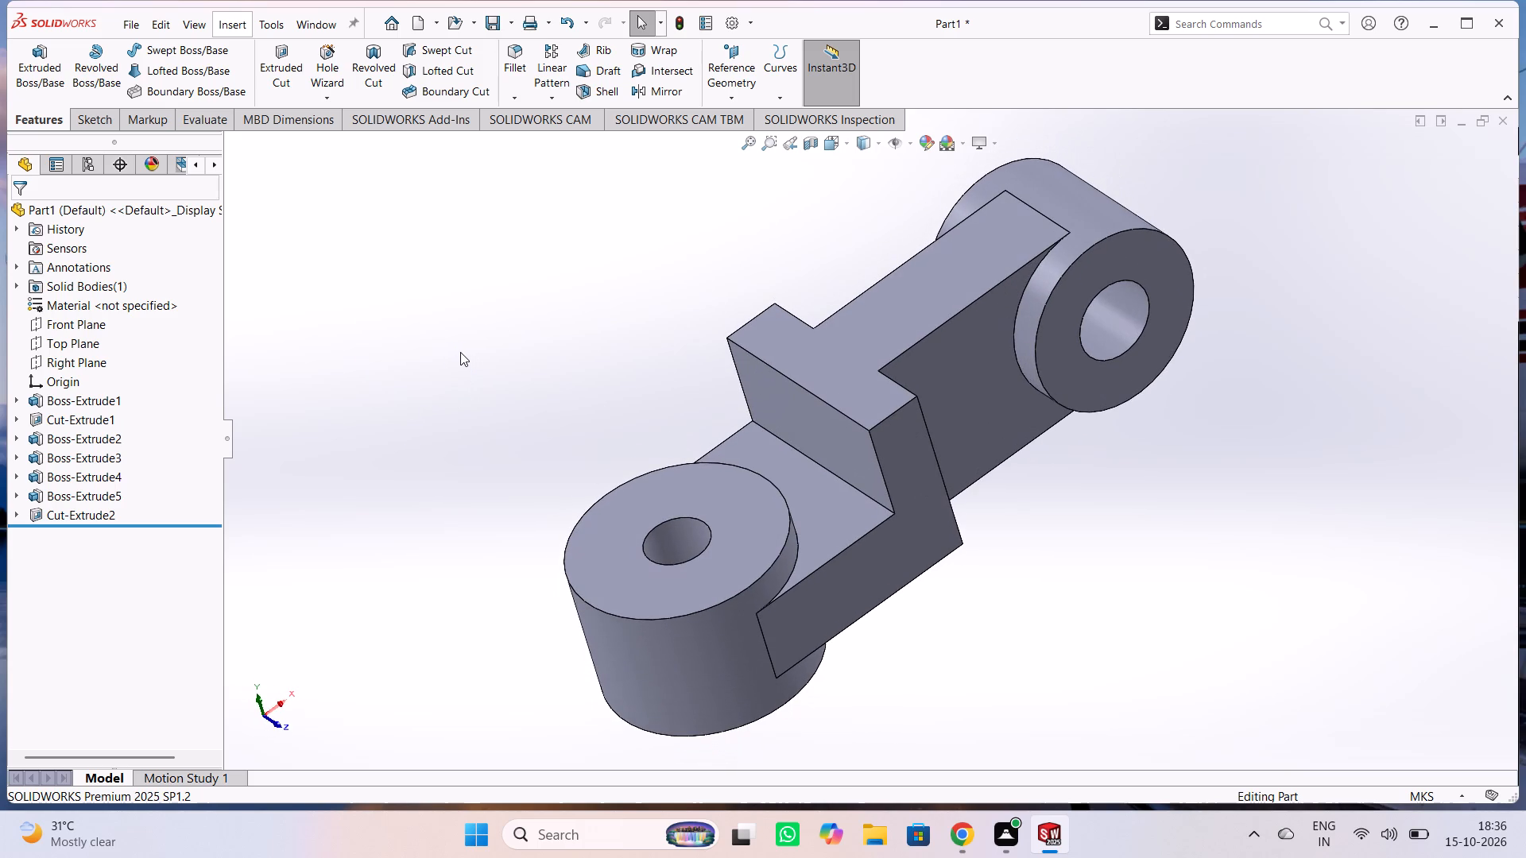
middle_drag(553, 347, 610, 419)
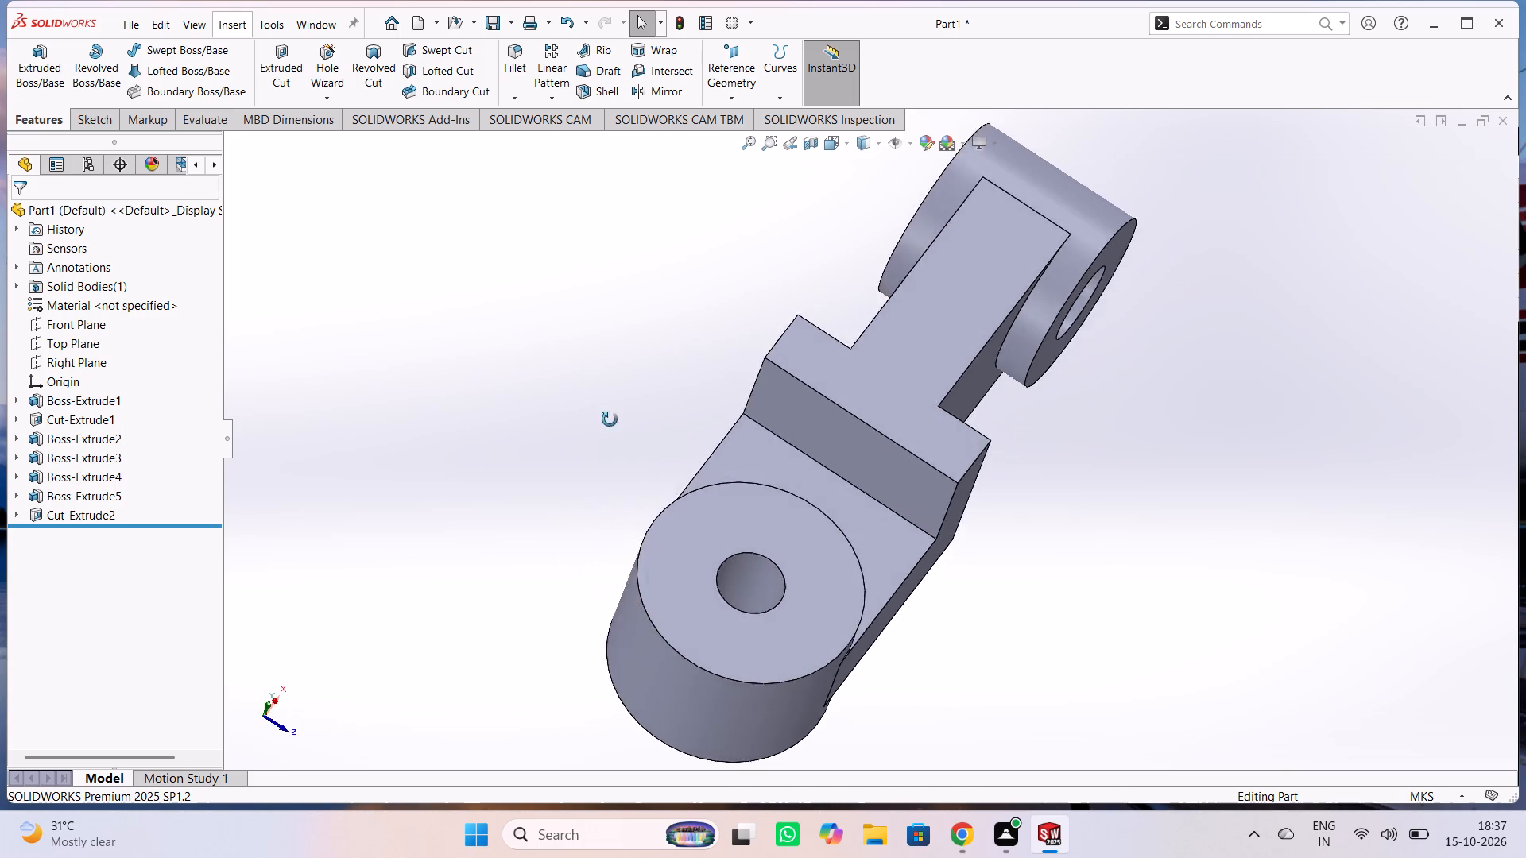
middle_drag(610, 419, 494, 265)
middle_drag(431, 327, 449, 336)
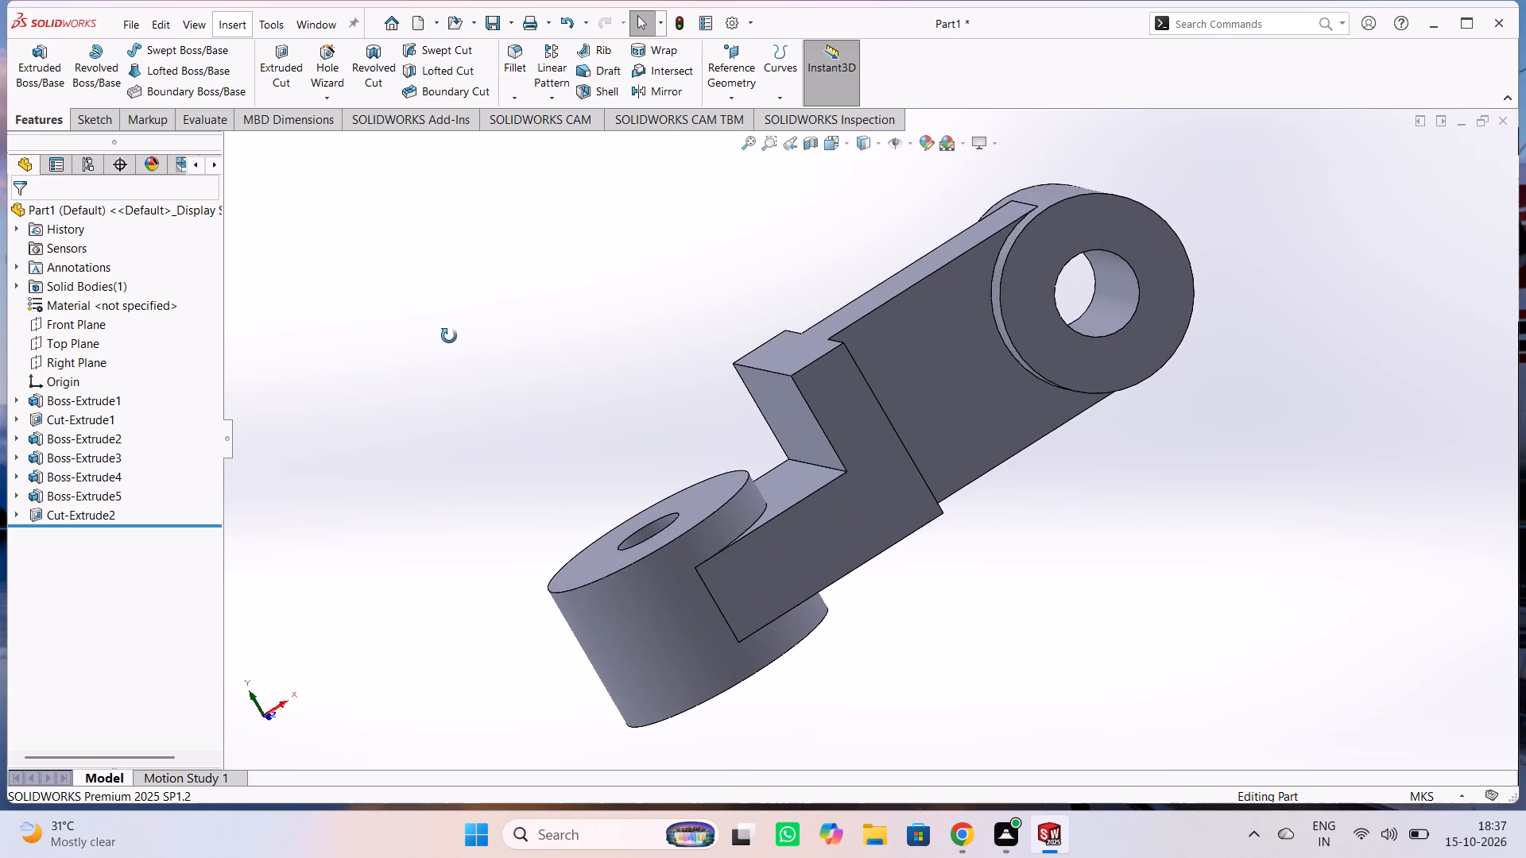
middle_drag(449, 336, 512, 403)
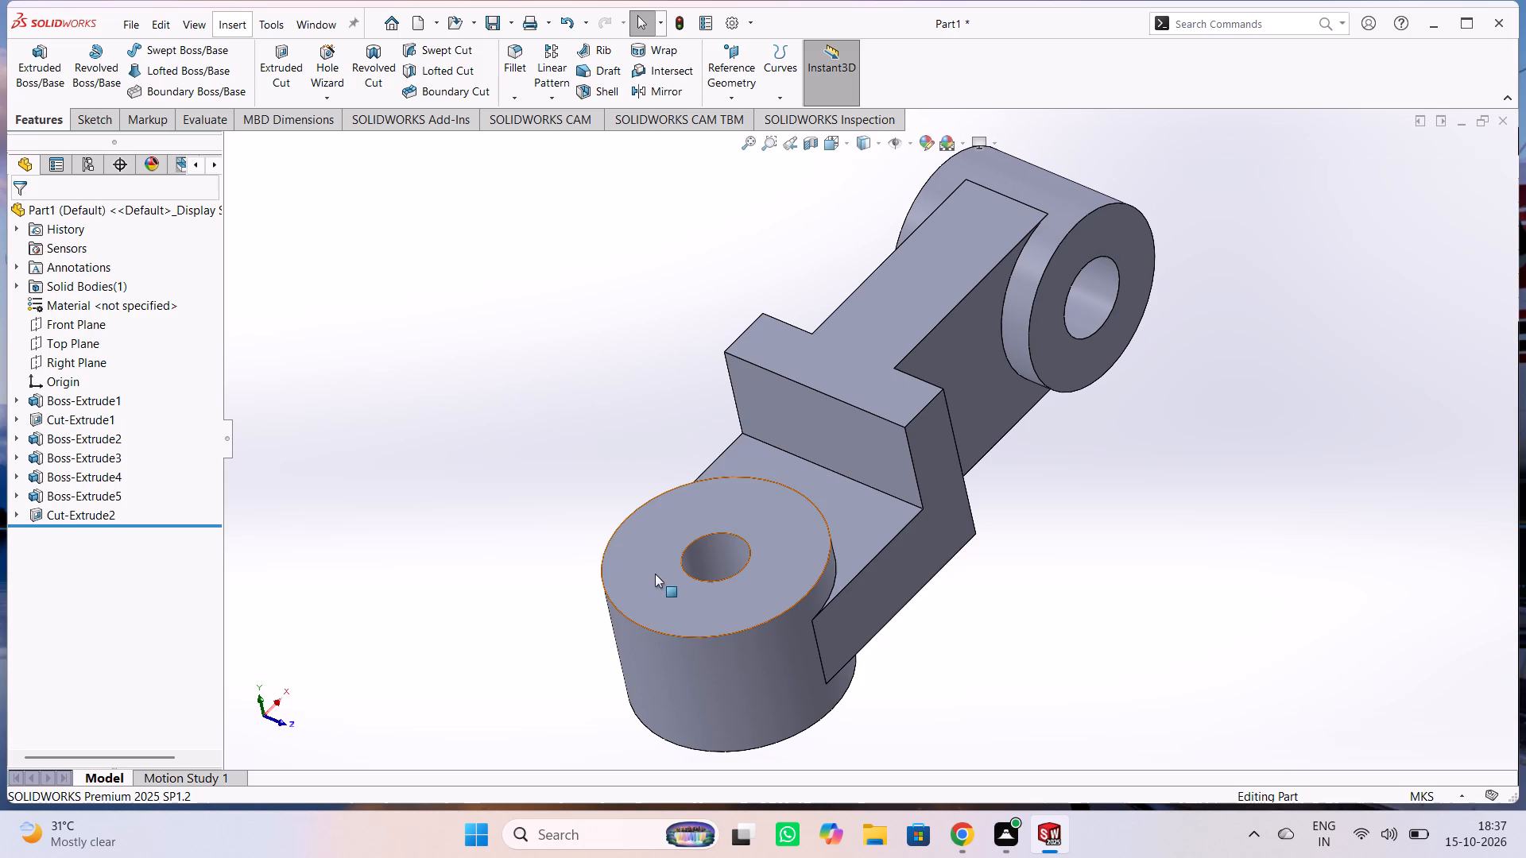
Apply a white colour from the standard swatches to the top flat face of the large bored cylinder.
click(658, 574)
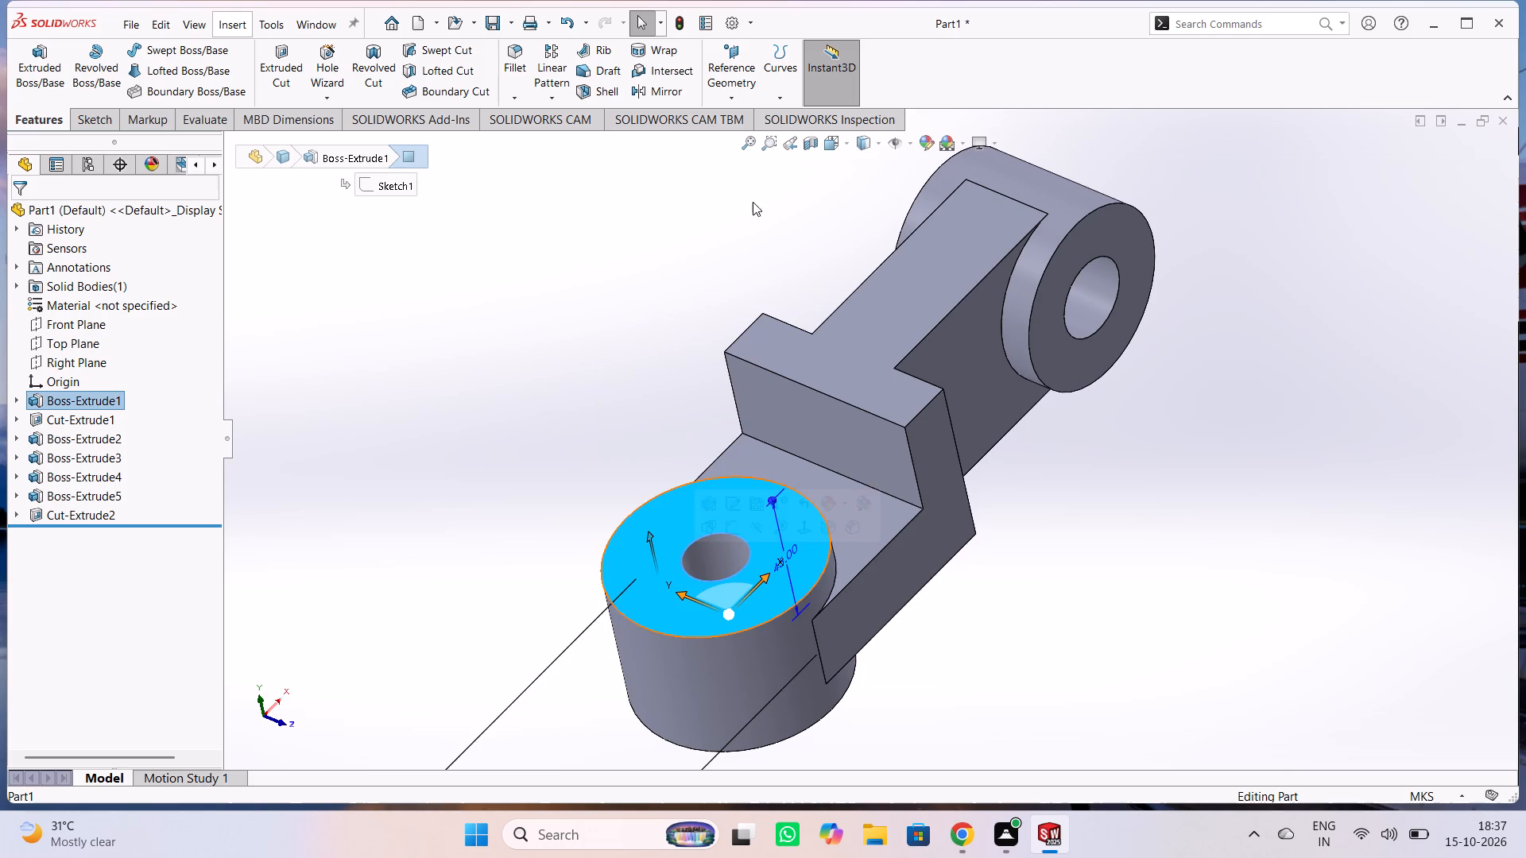
click(928, 141)
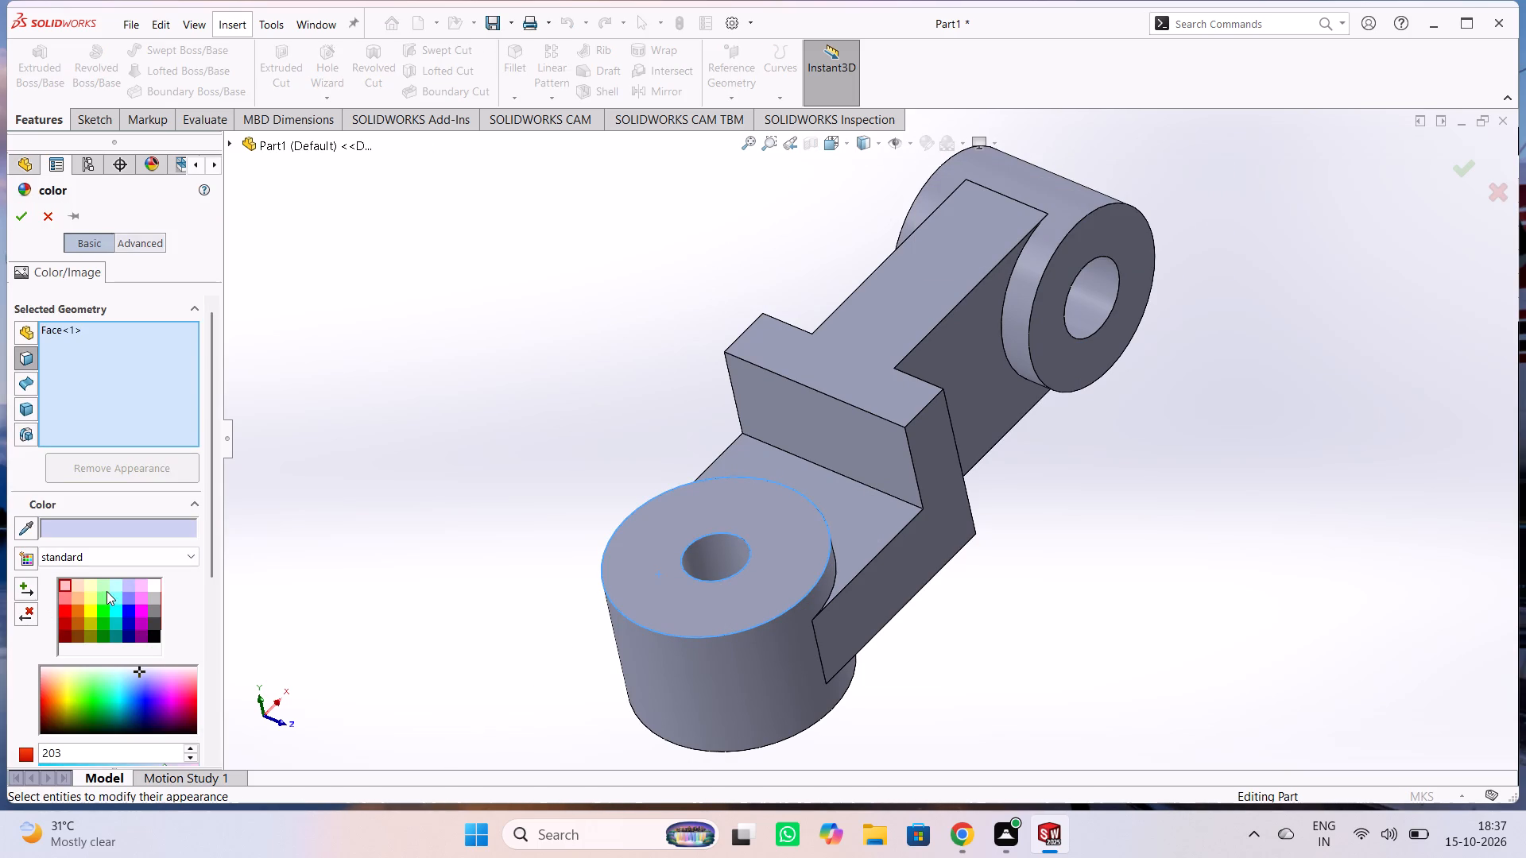
click(153, 585)
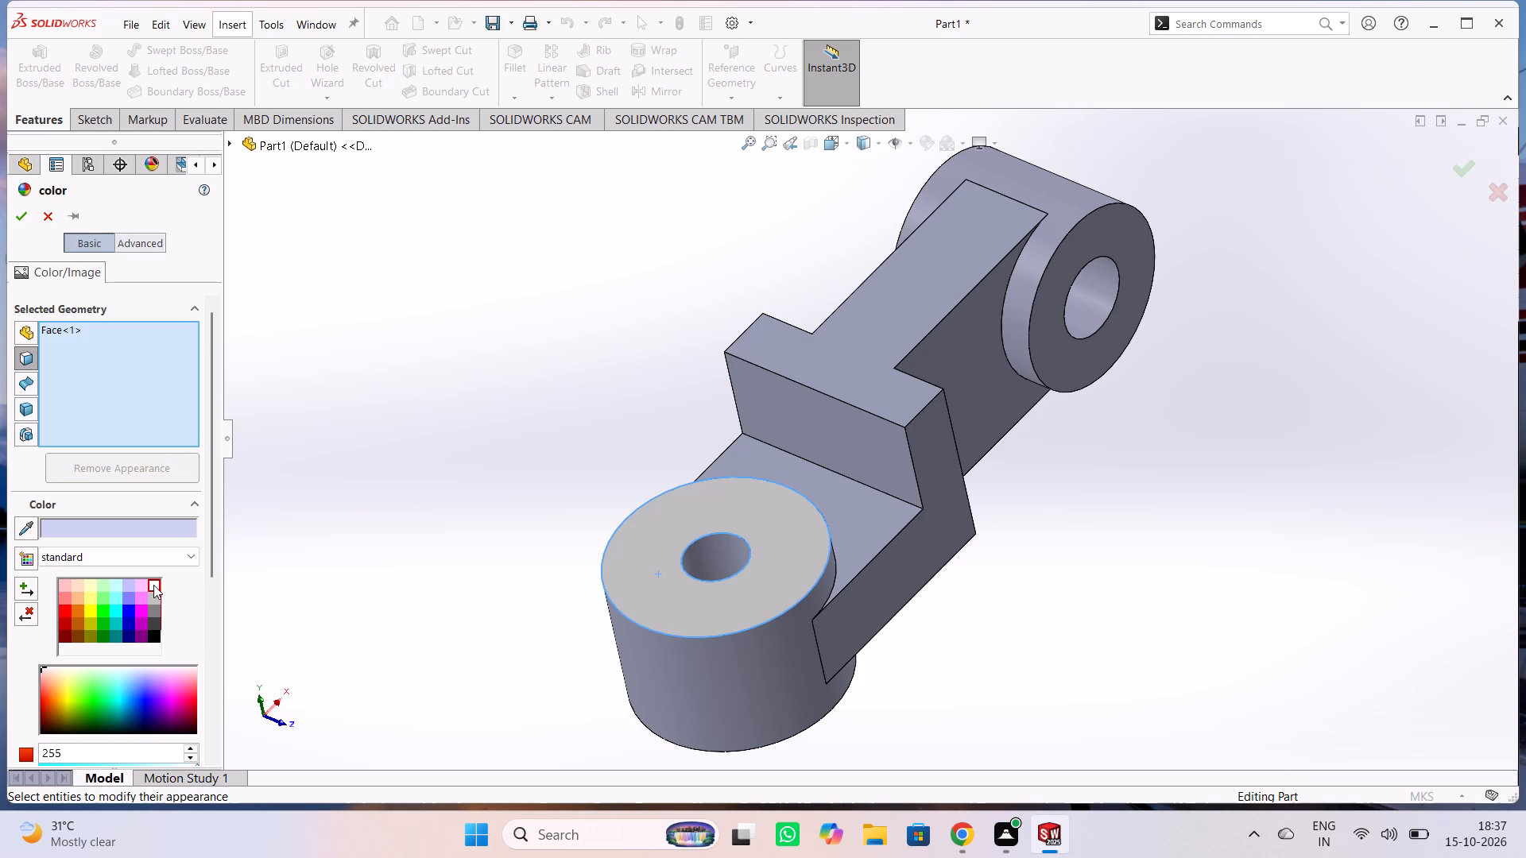
click(19, 227)
click(386, 292)
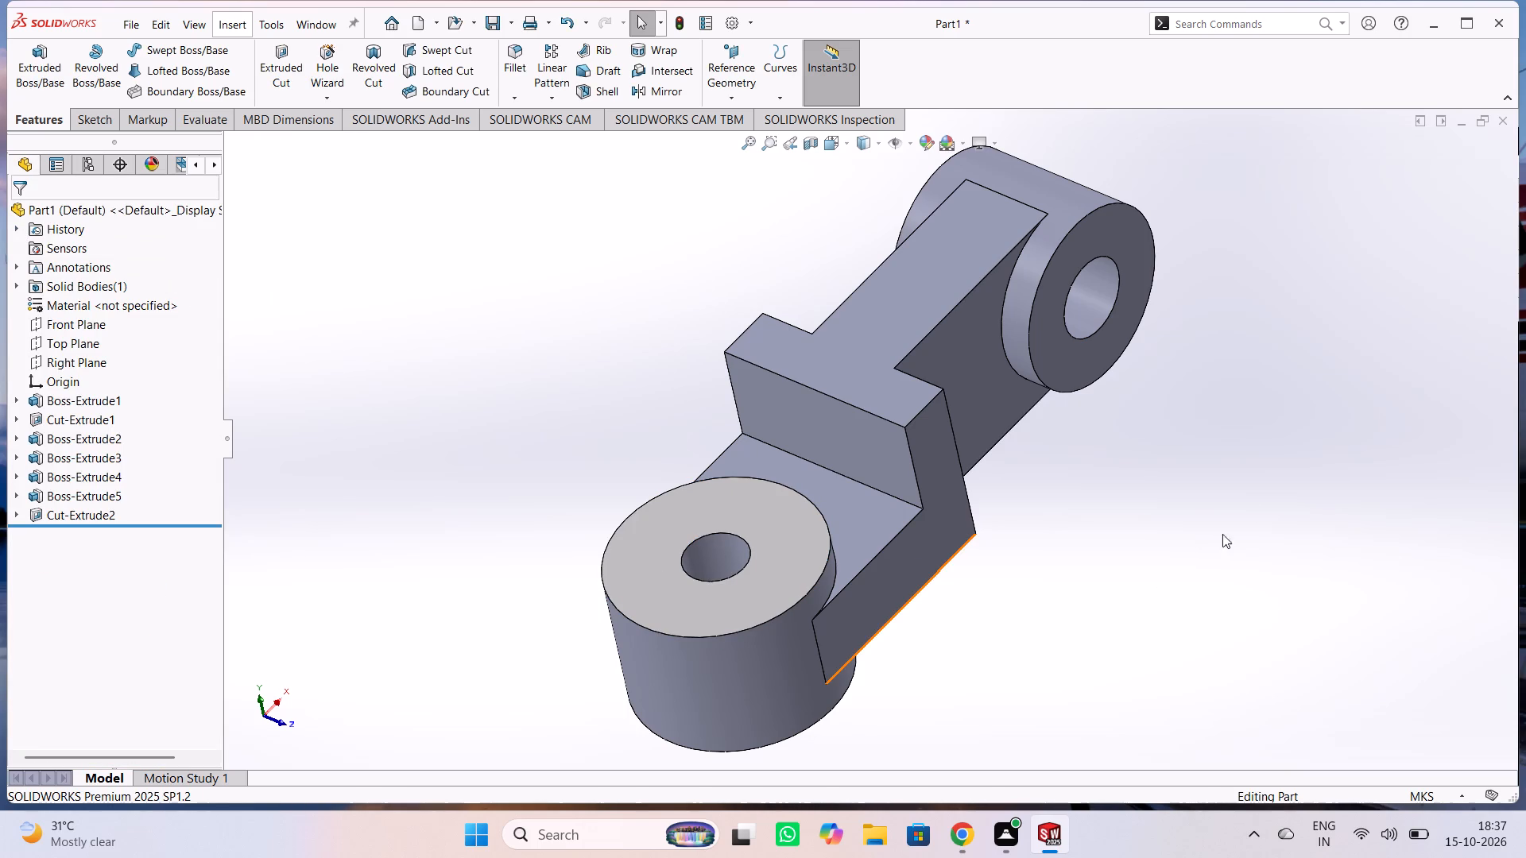
Apply the same white colour to the front flat face of the end cylinder around its 25 m bore.
click(1081, 369)
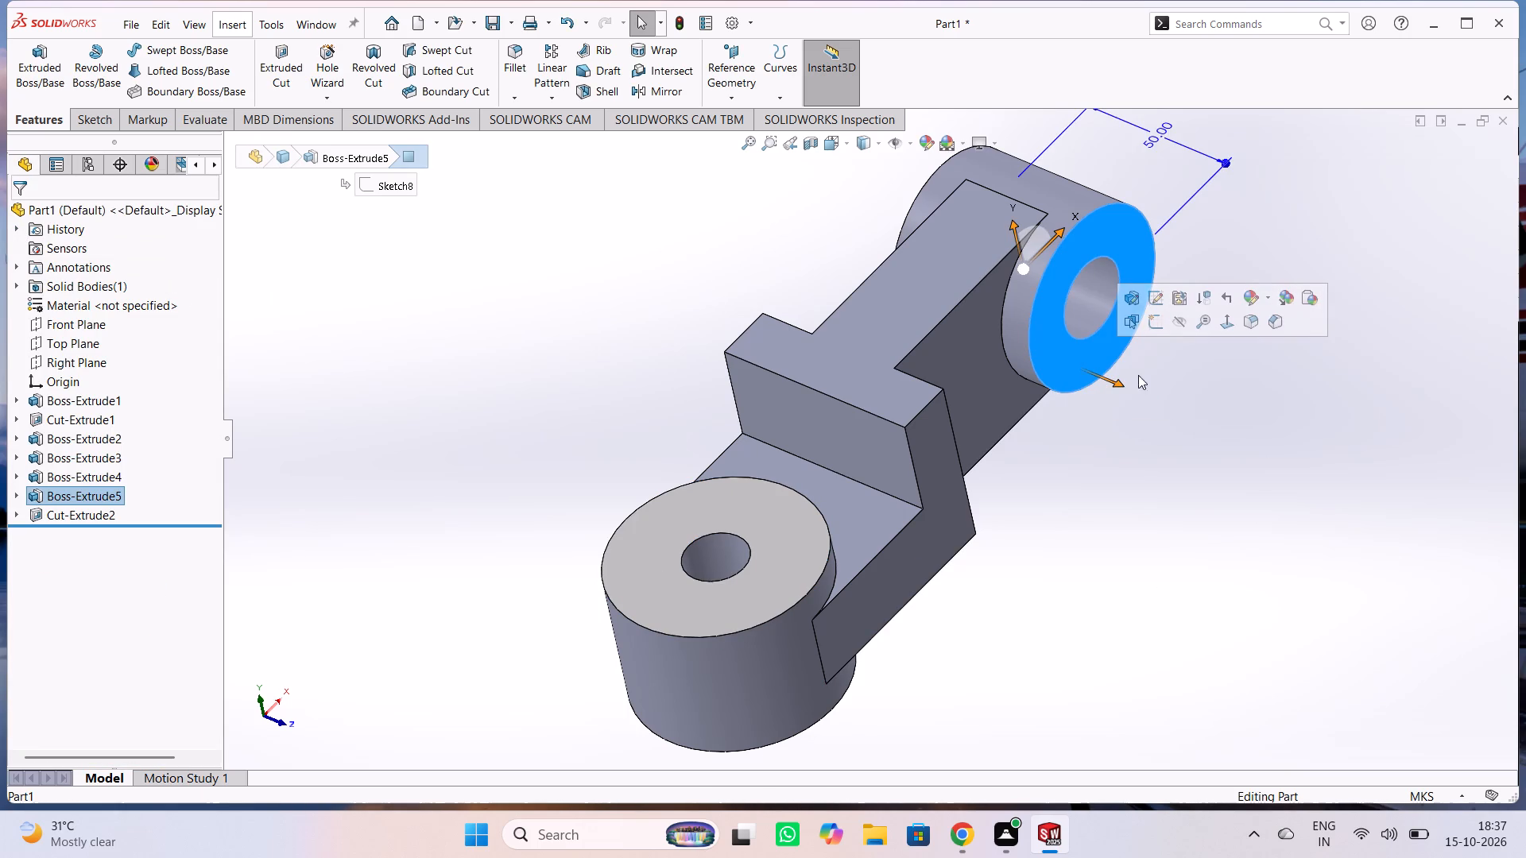
click(1247, 289)
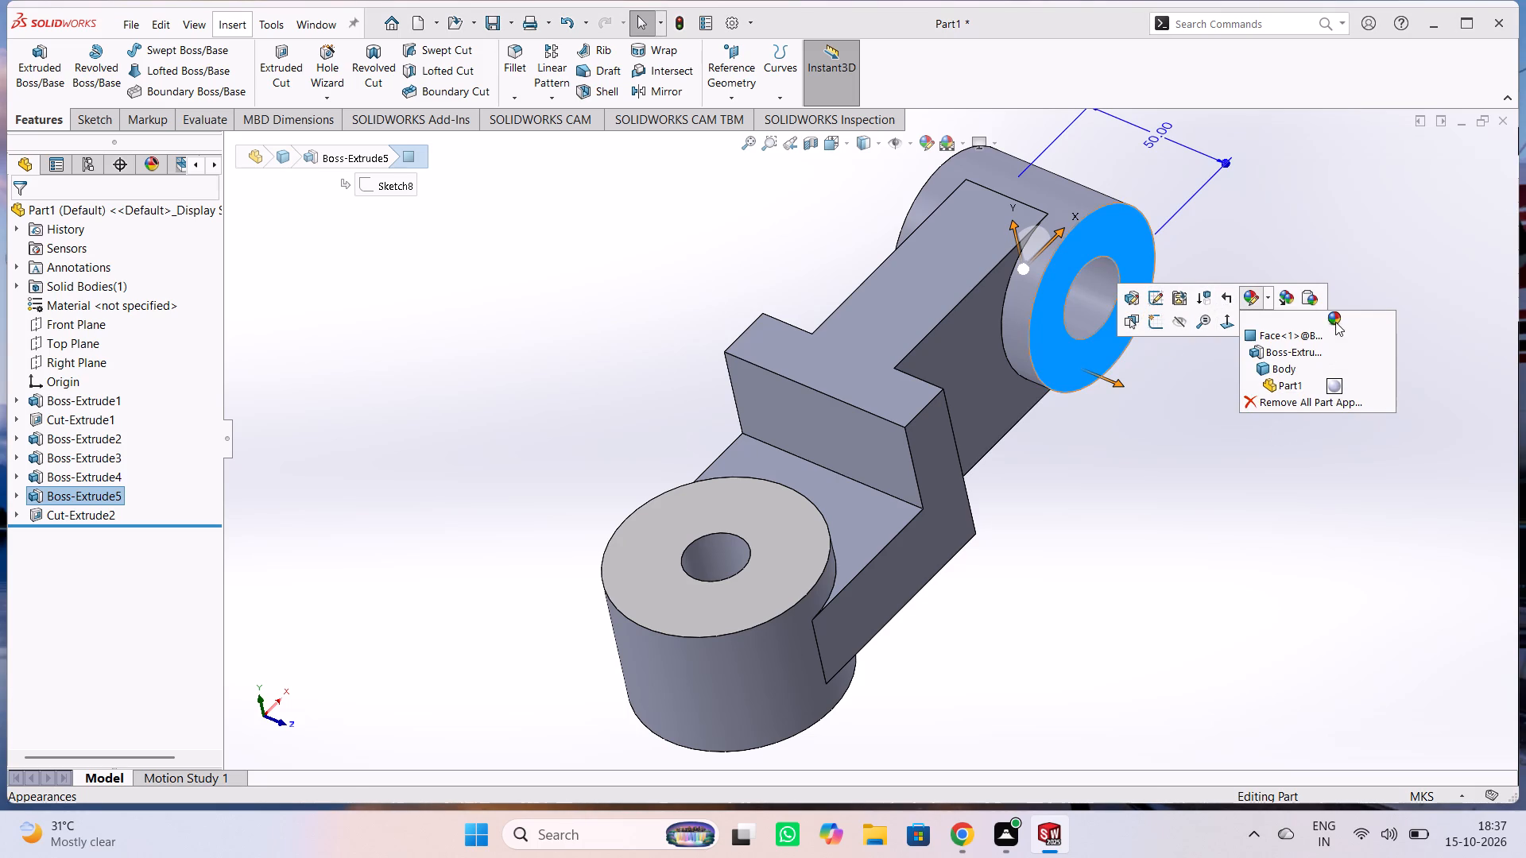
click(1259, 487)
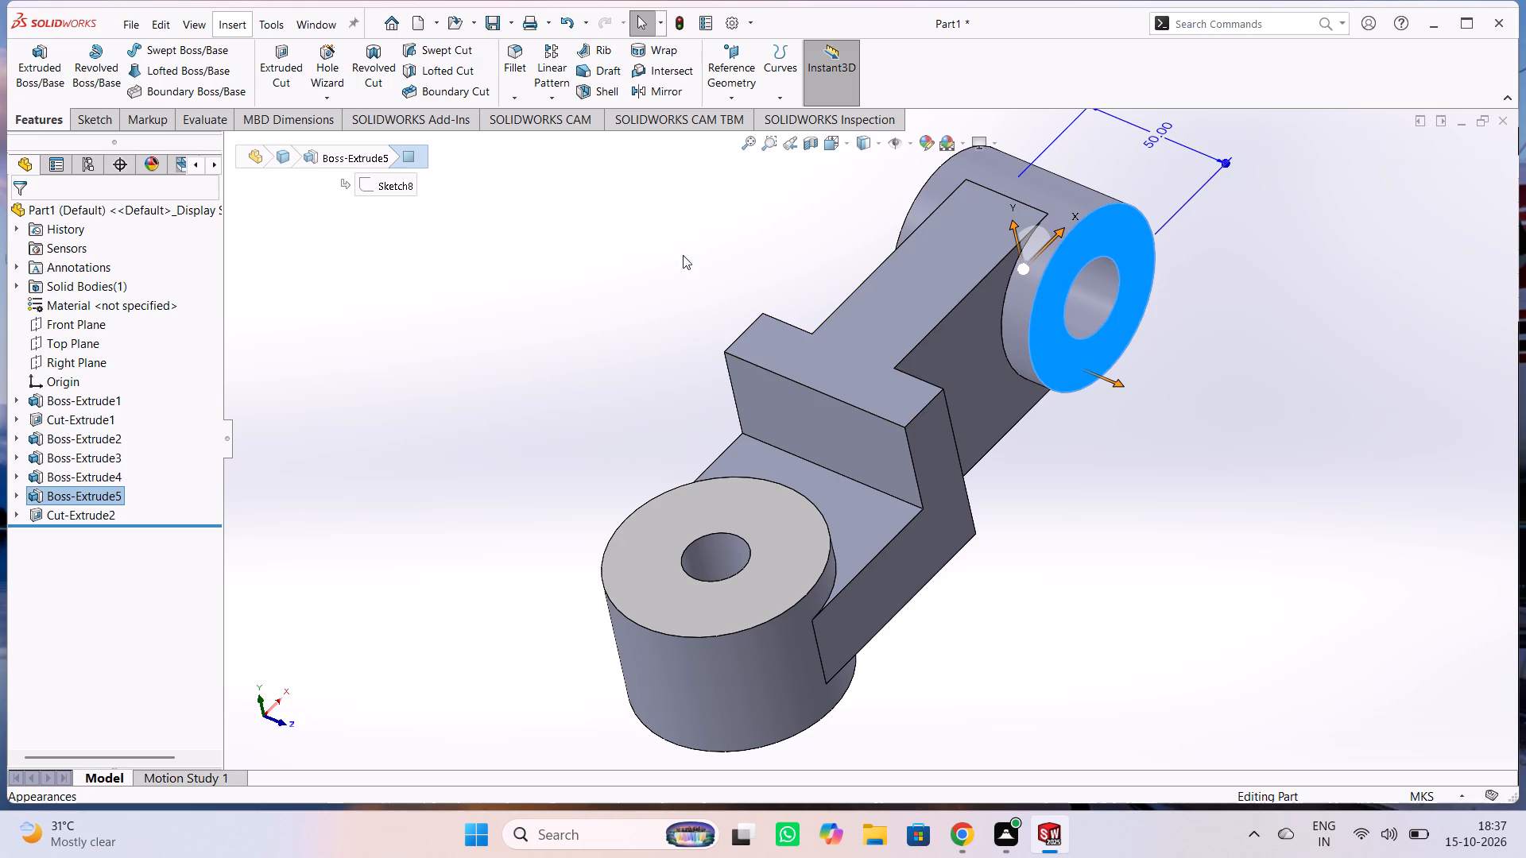
click(929, 141)
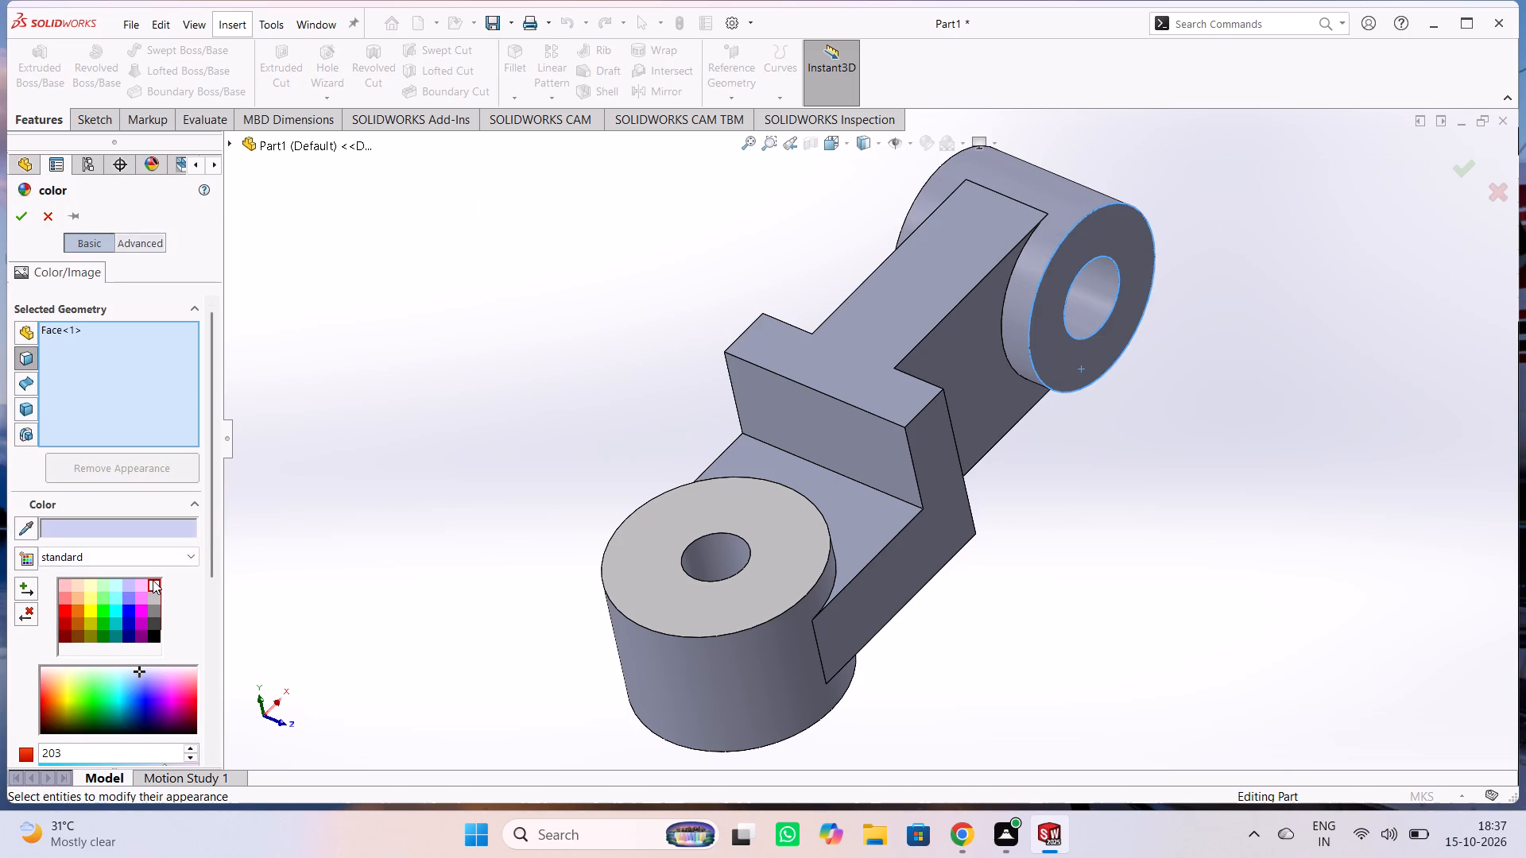
click(90, 585)
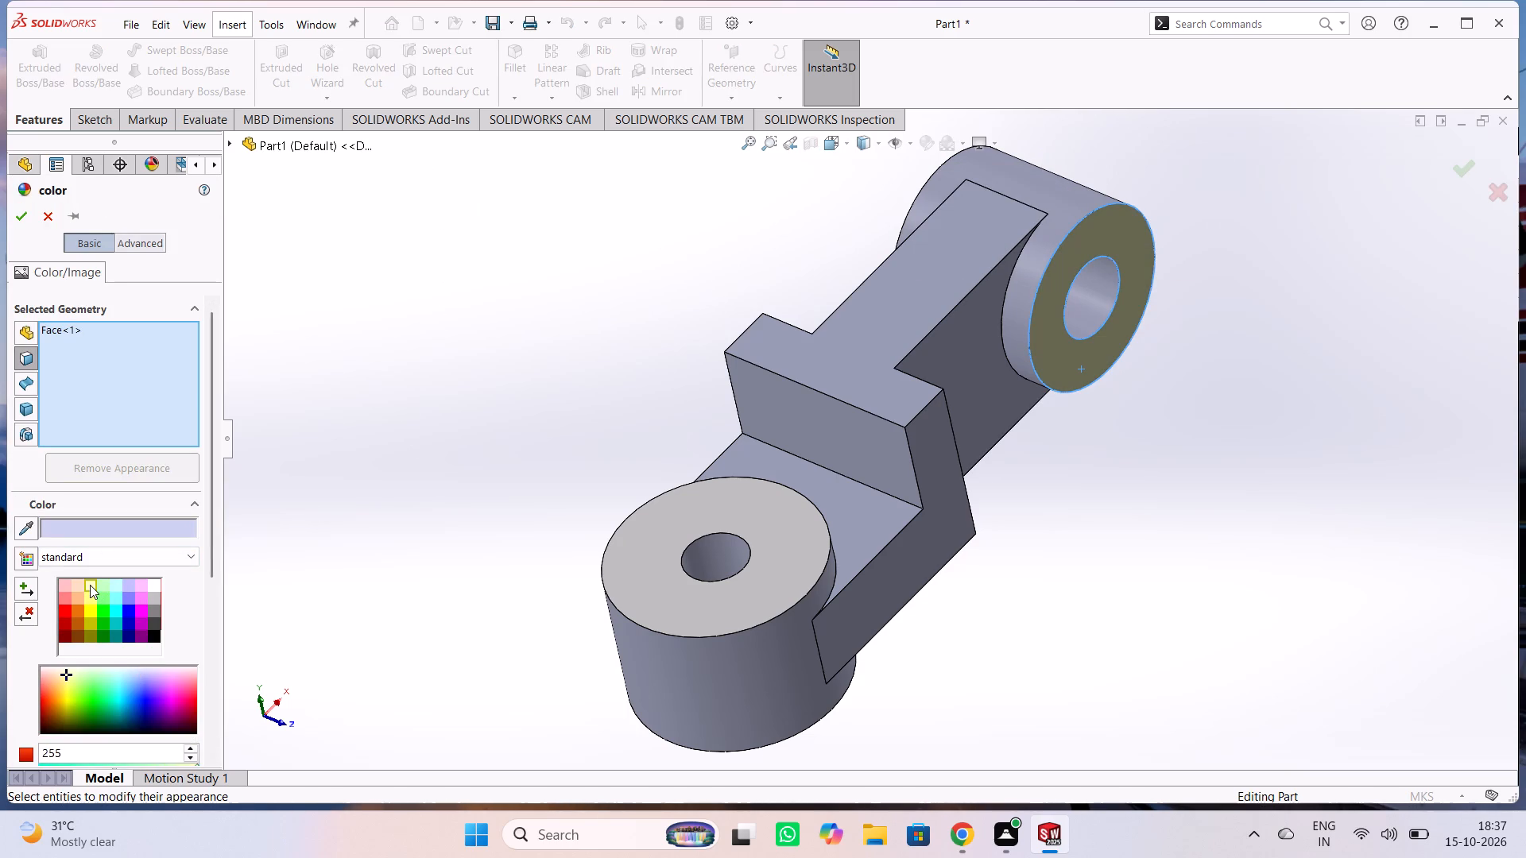
click(155, 588)
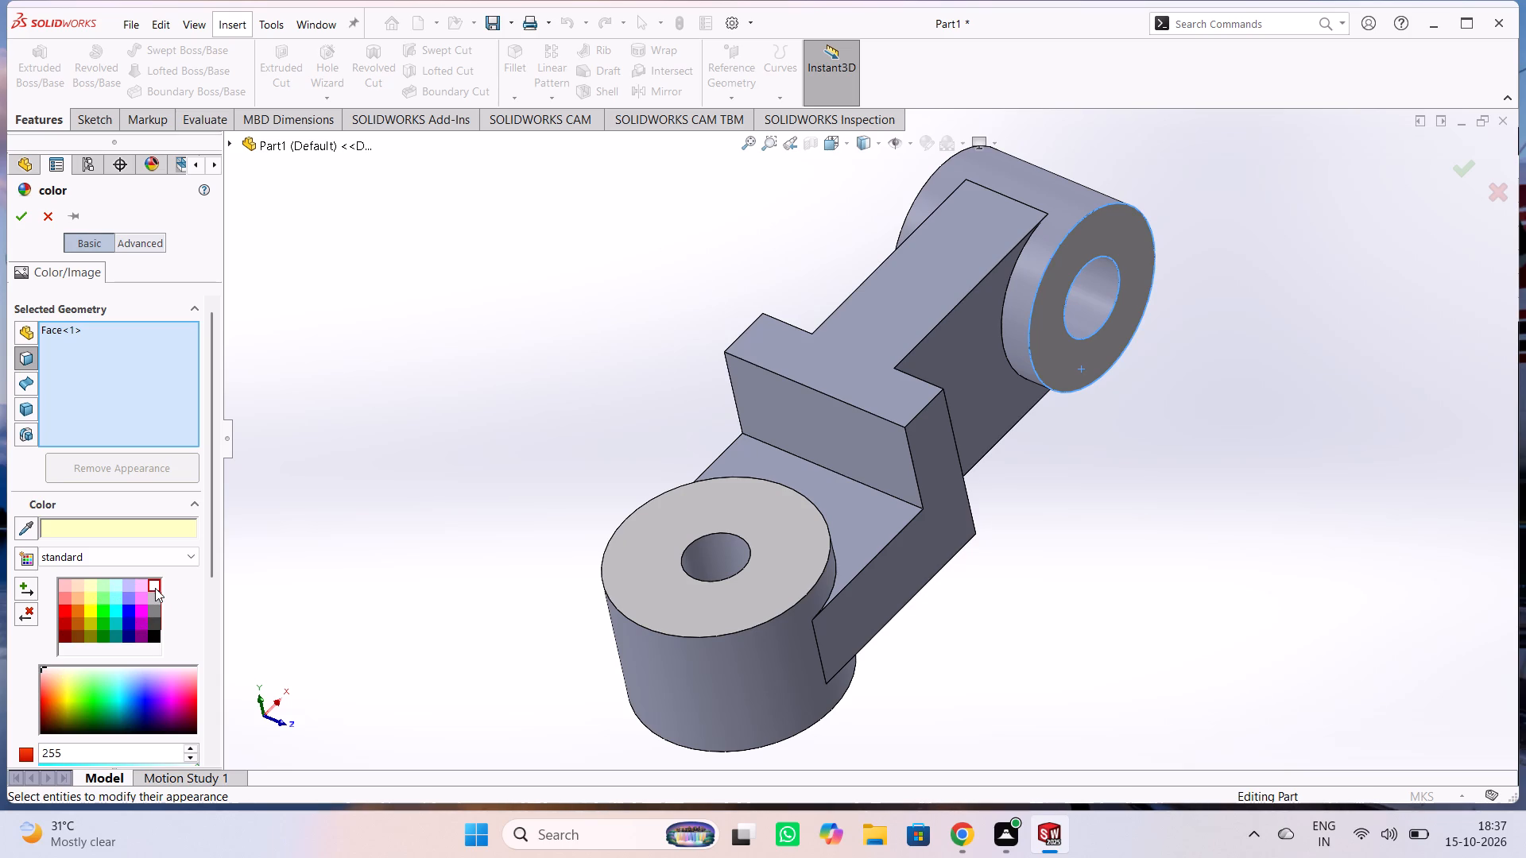
click(25, 215)
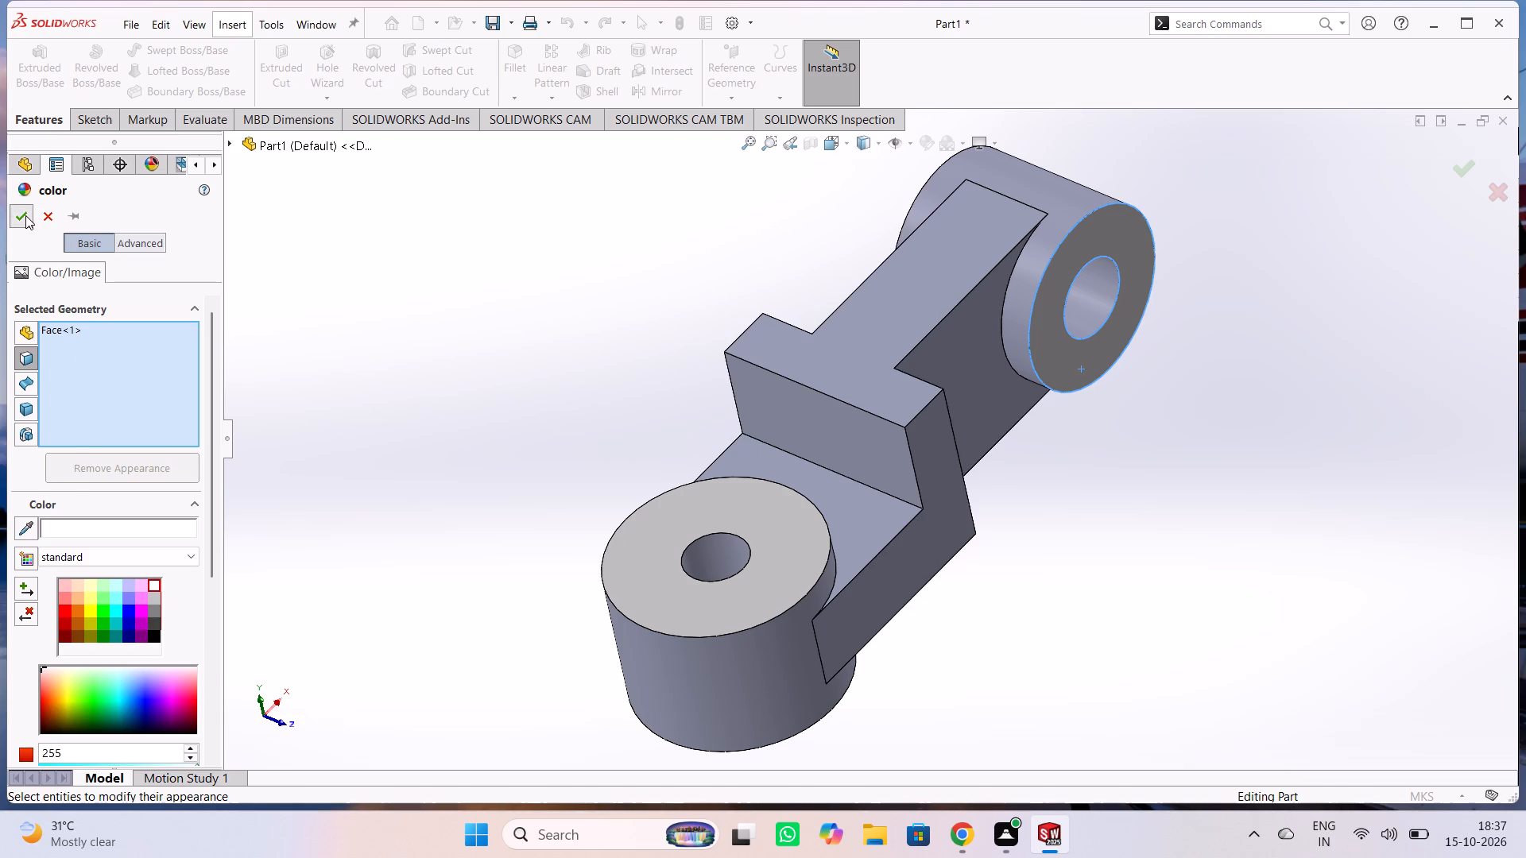
click(453, 270)
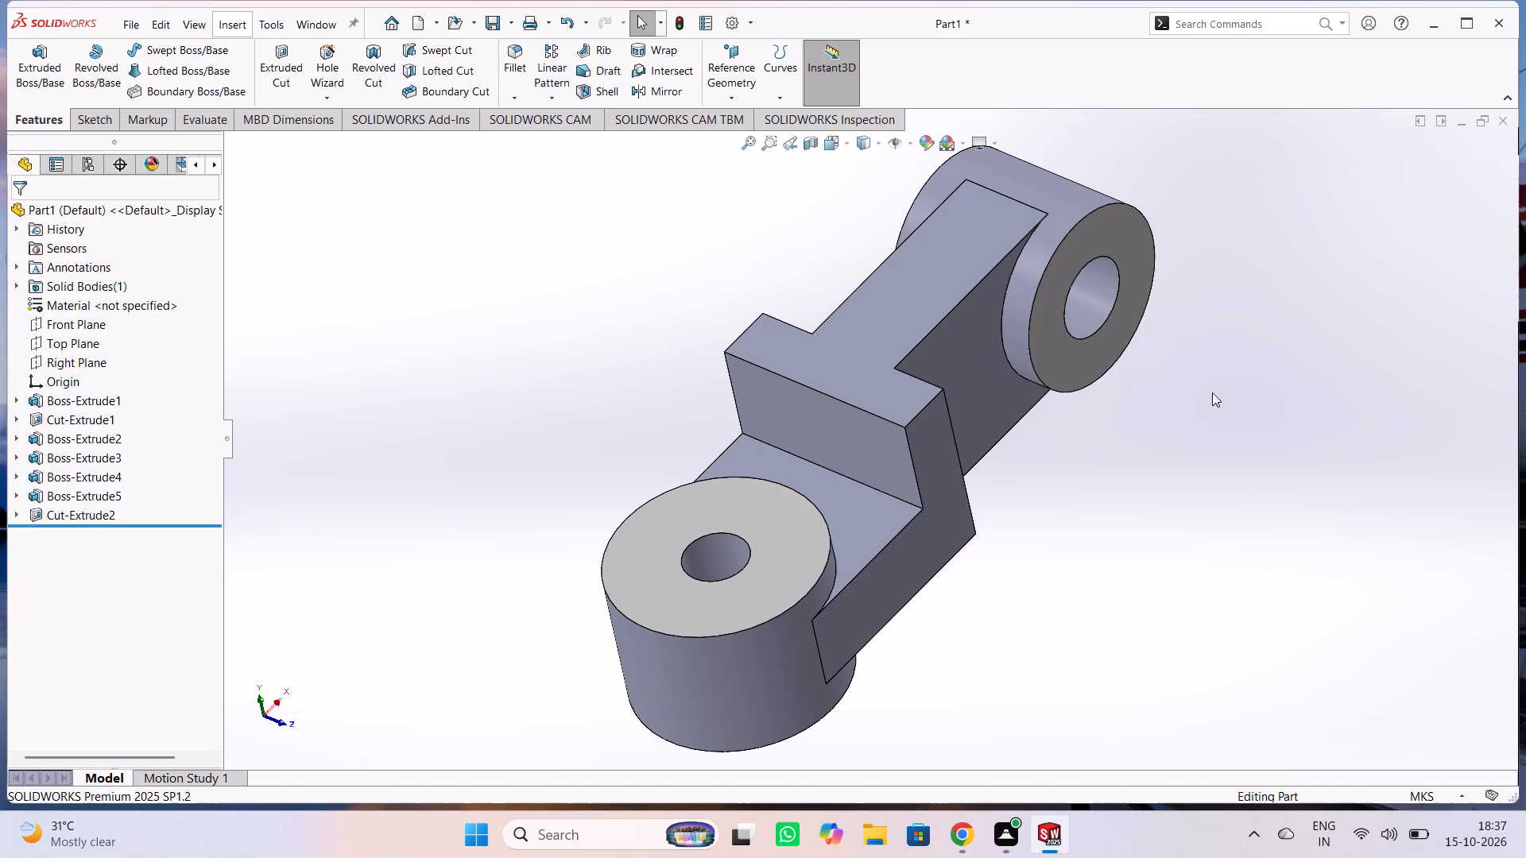
Examine the finished part in isometric view and from all sides, including its underside and both bores.
middle_drag(1319, 385, 645, 394)
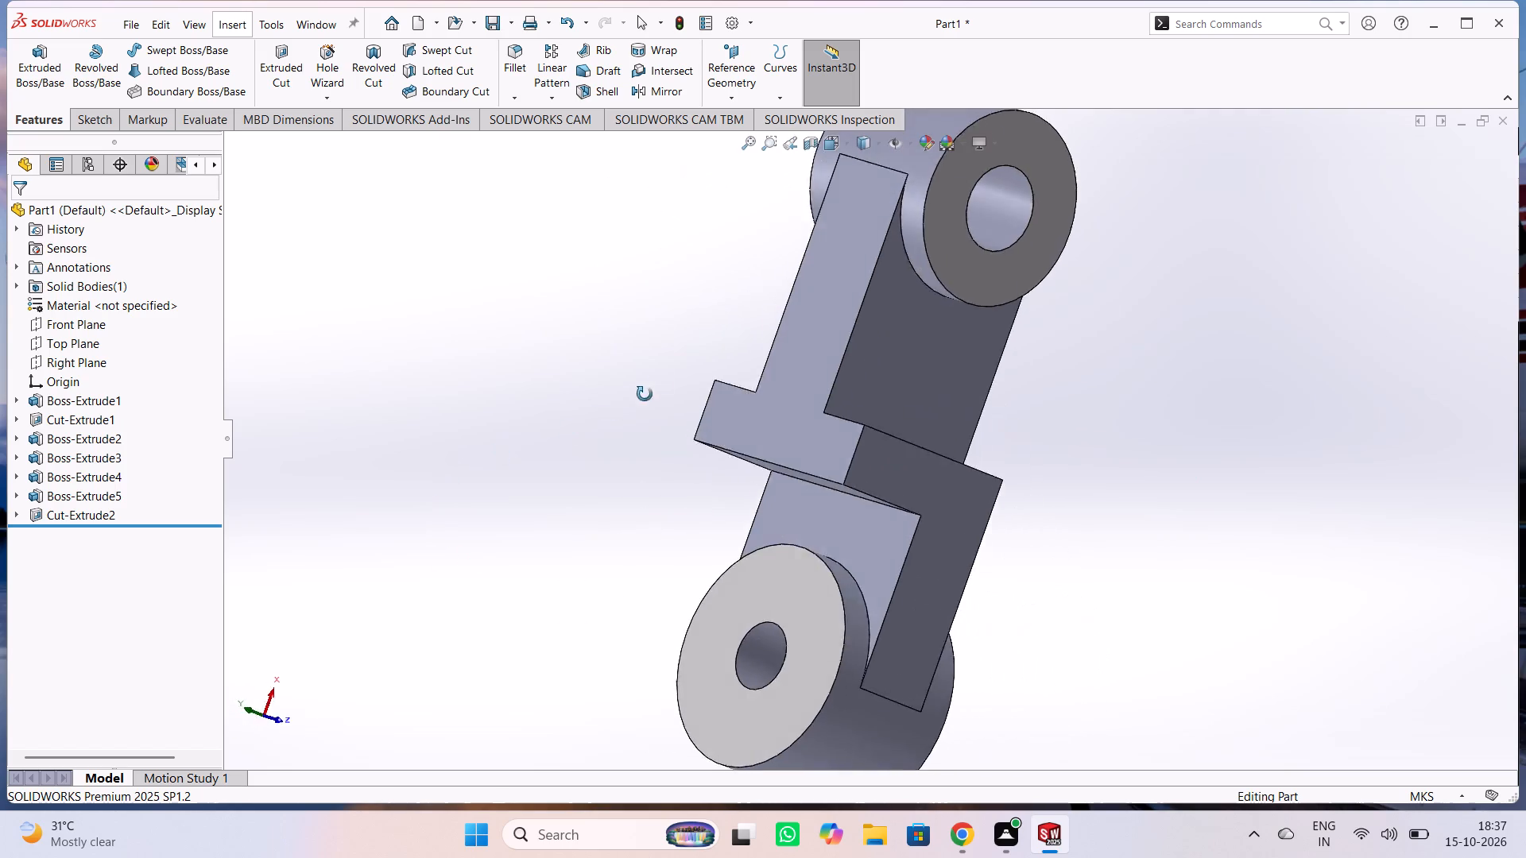
middle_drag(645, 394, 682, 354)
middle_drag(456, 638, 398, 468)
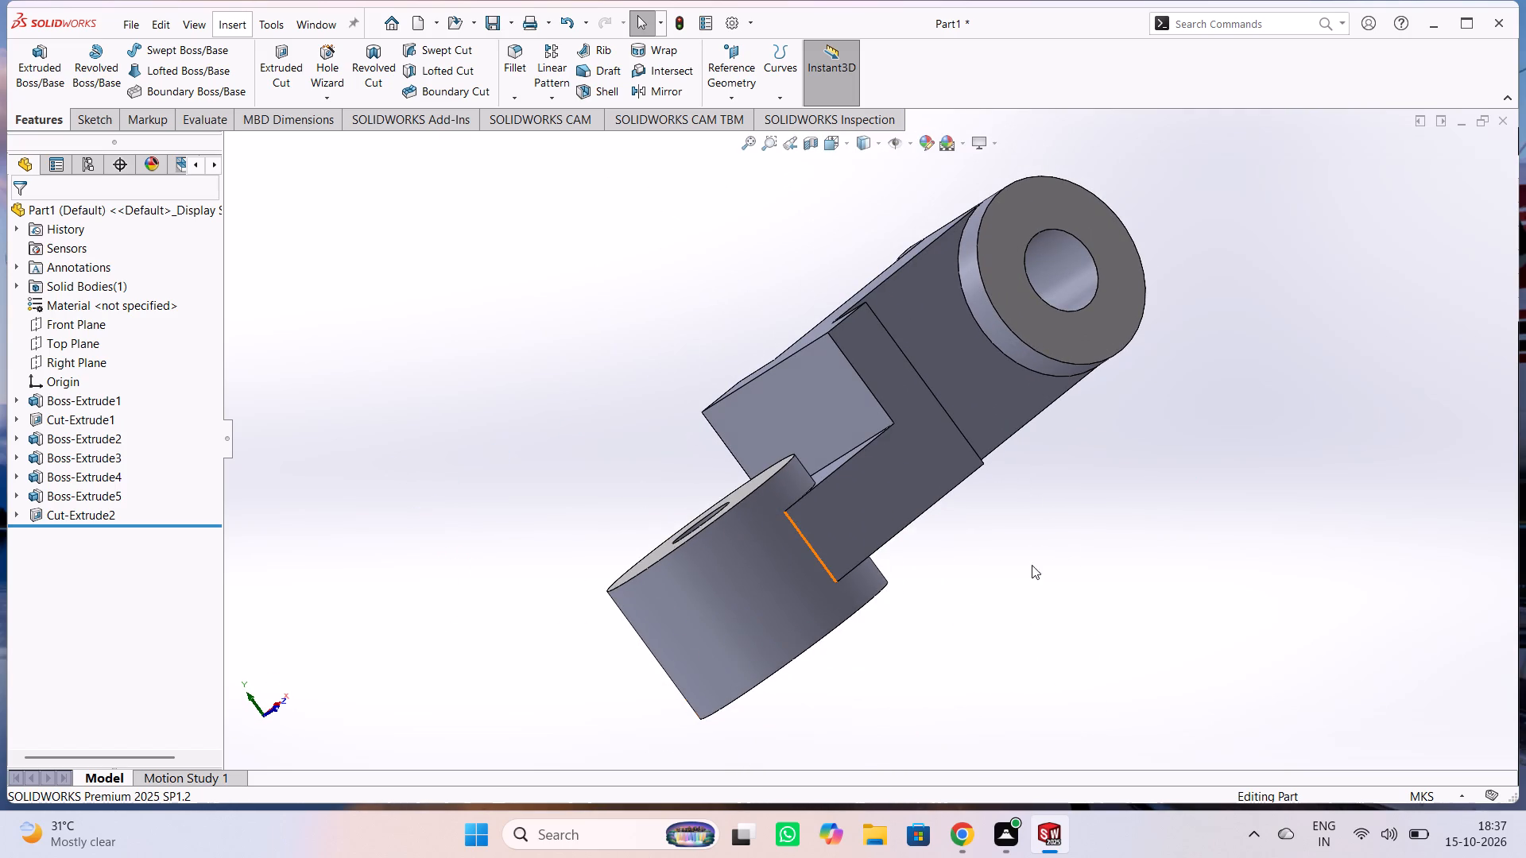
middle_drag(1206, 465, 1186, 662)
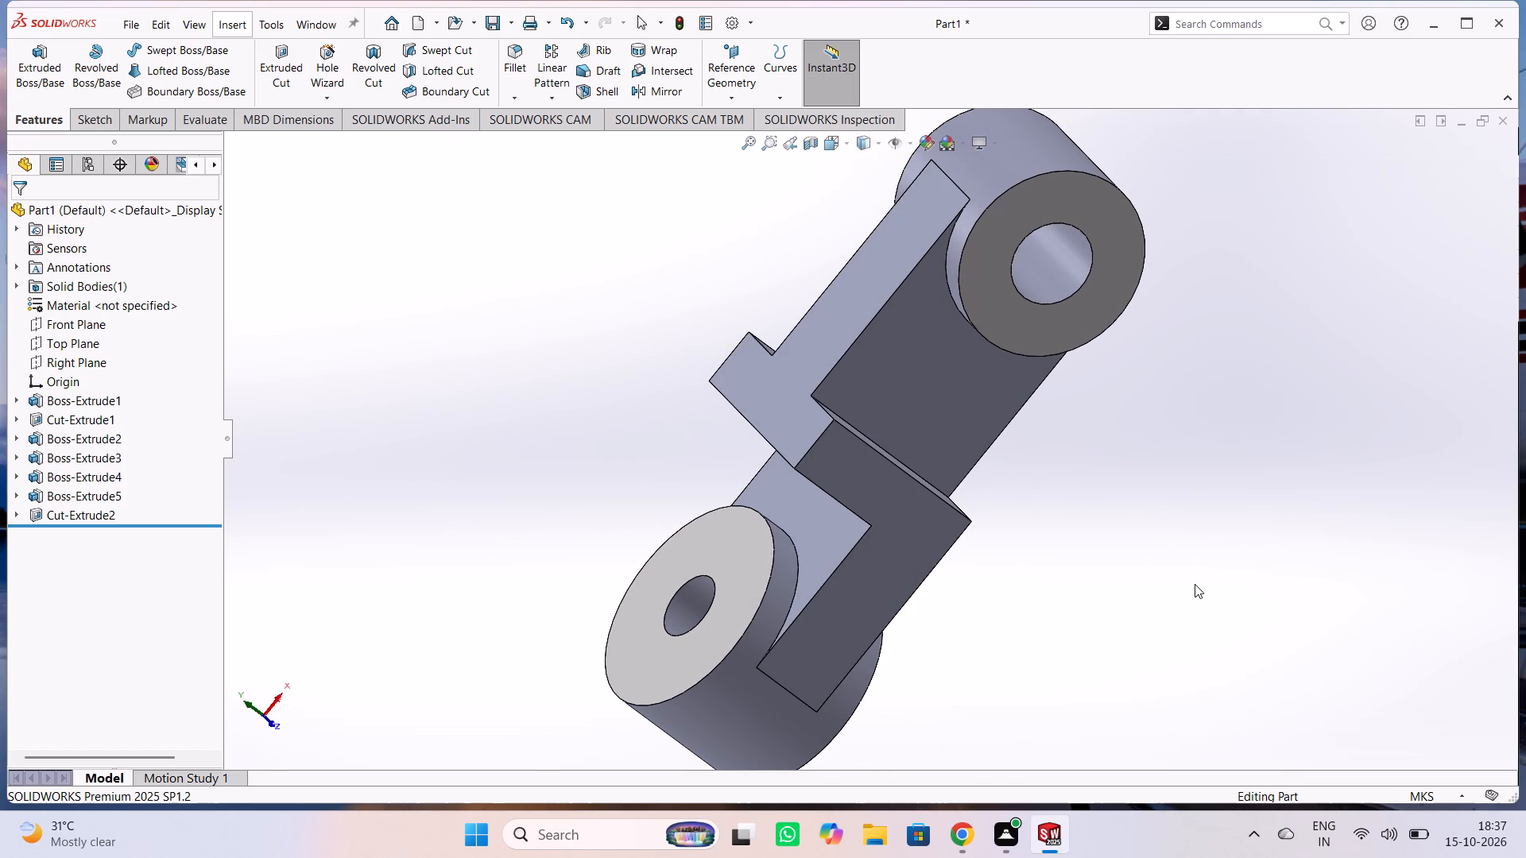
key(ctrl+7)
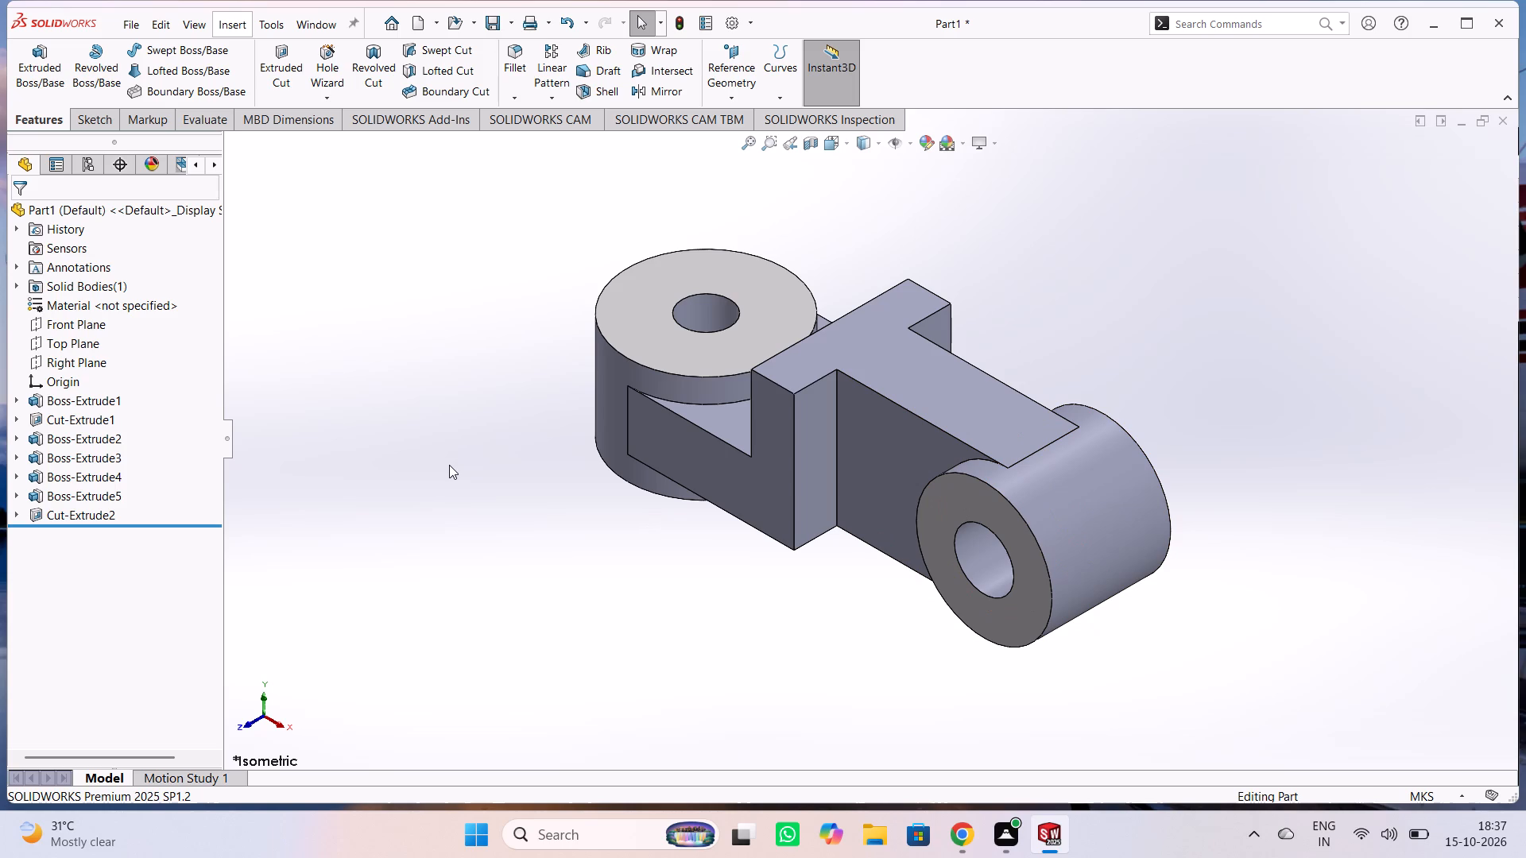
middle_drag(449, 465, 499, 561)
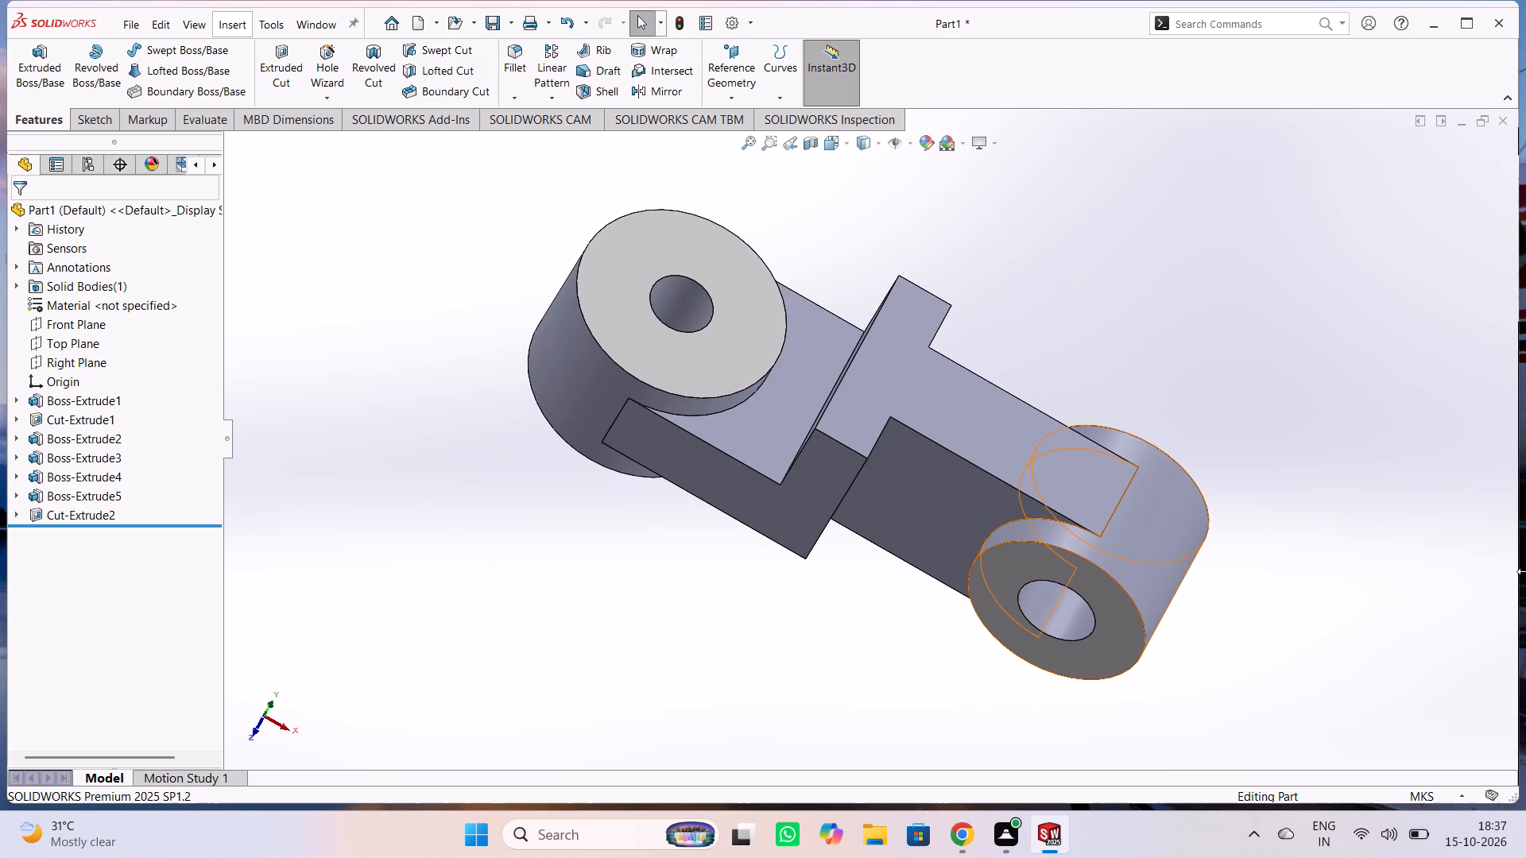
middle_drag(1300, 516, 1364, 234)
middle_drag(6, 397, 54, 729)
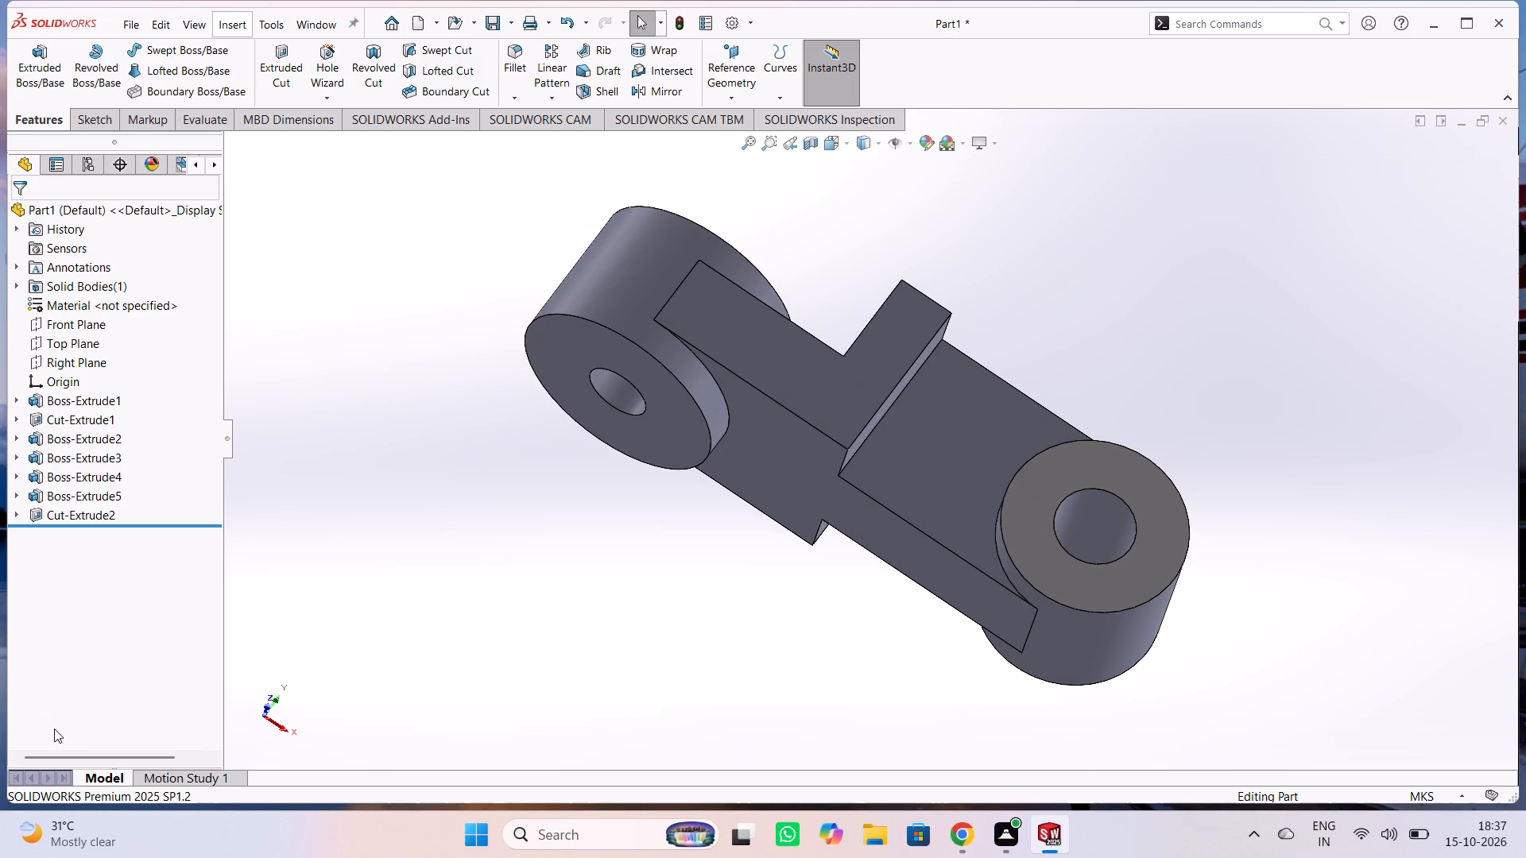
middle_drag(54, 729, 118, 761)
middle_drag(345, 276, 328, 594)
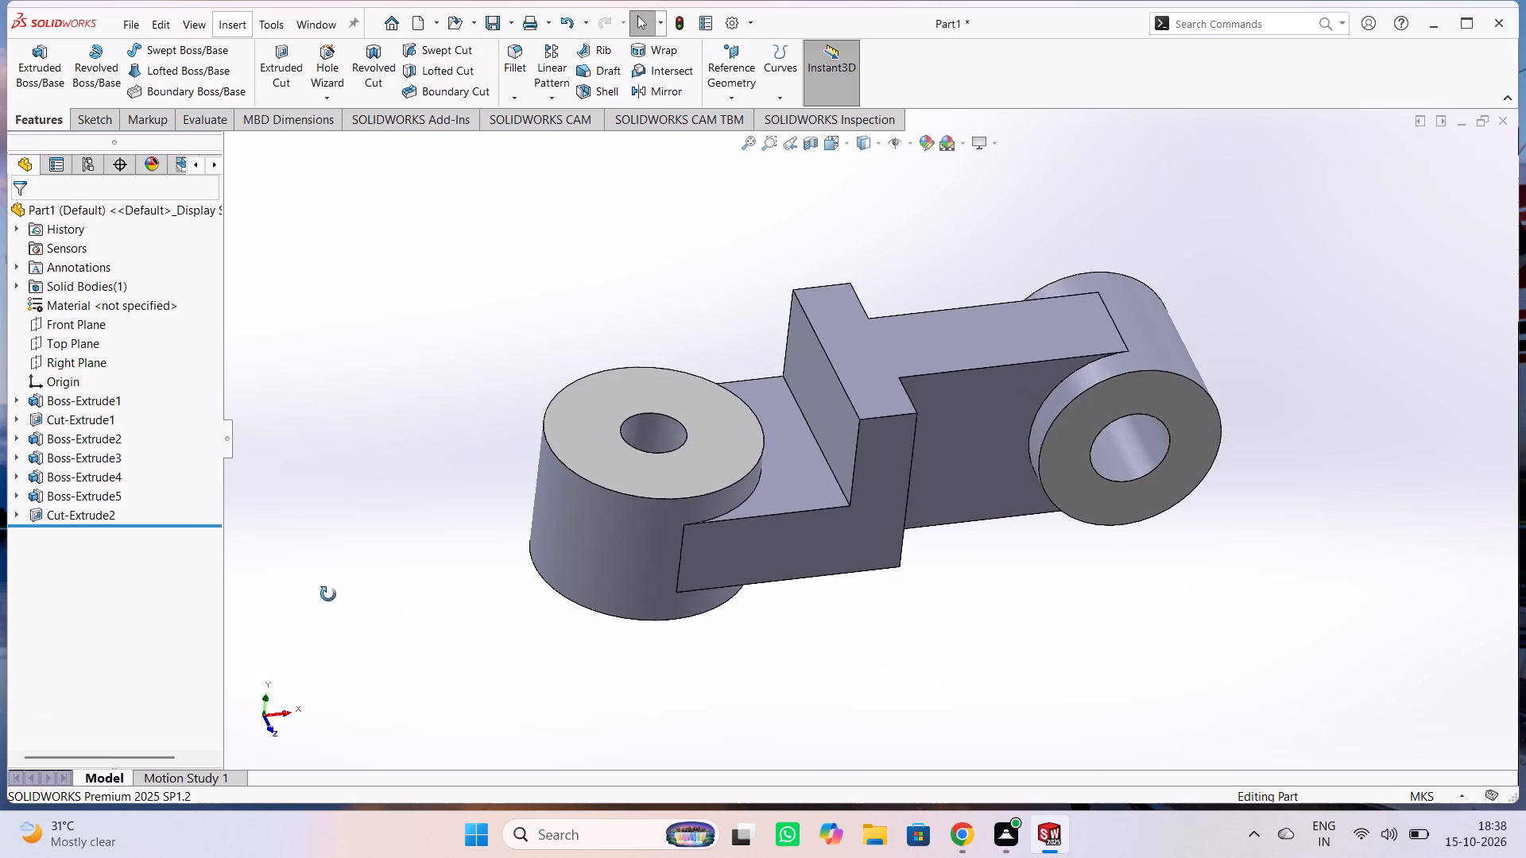
middle_drag(328, 594, 375, 655)
middle_drag(497, 372, 395, 389)
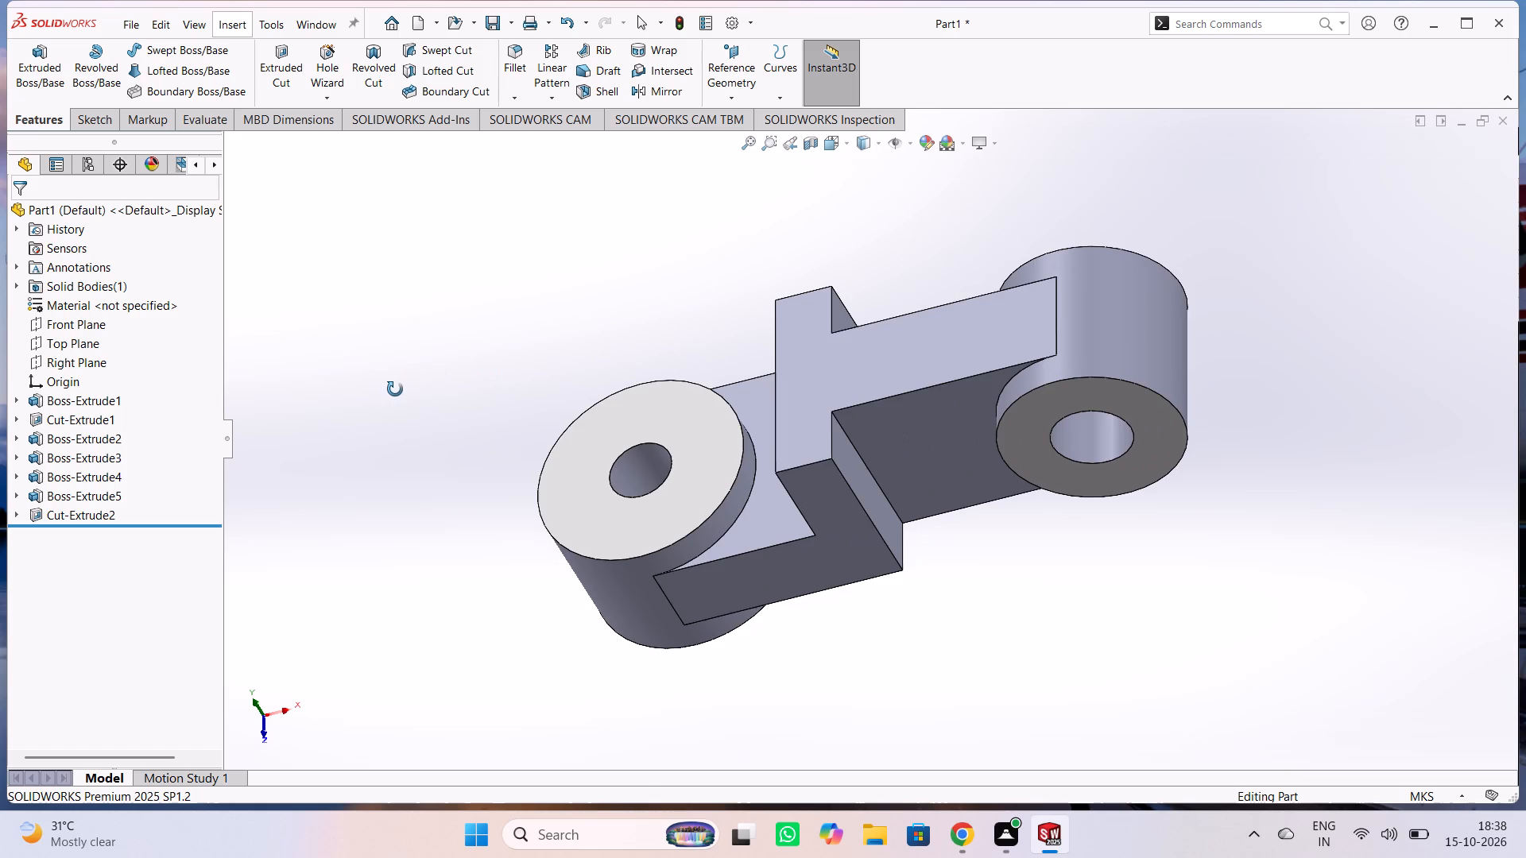
middle_drag(395, 389, 478, 451)
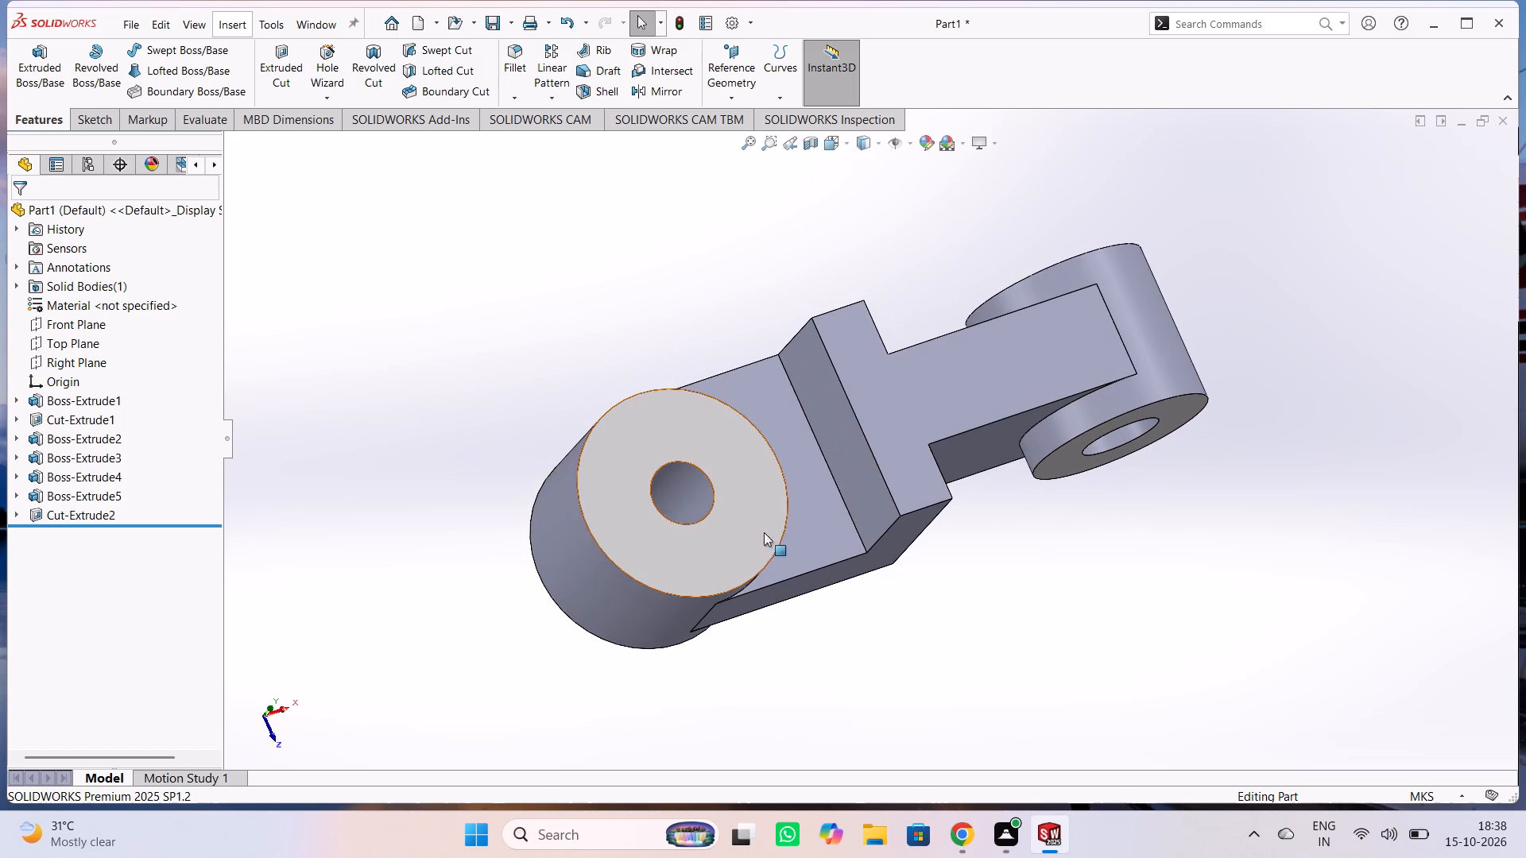
middle_drag(1042, 634, 1030, 524)
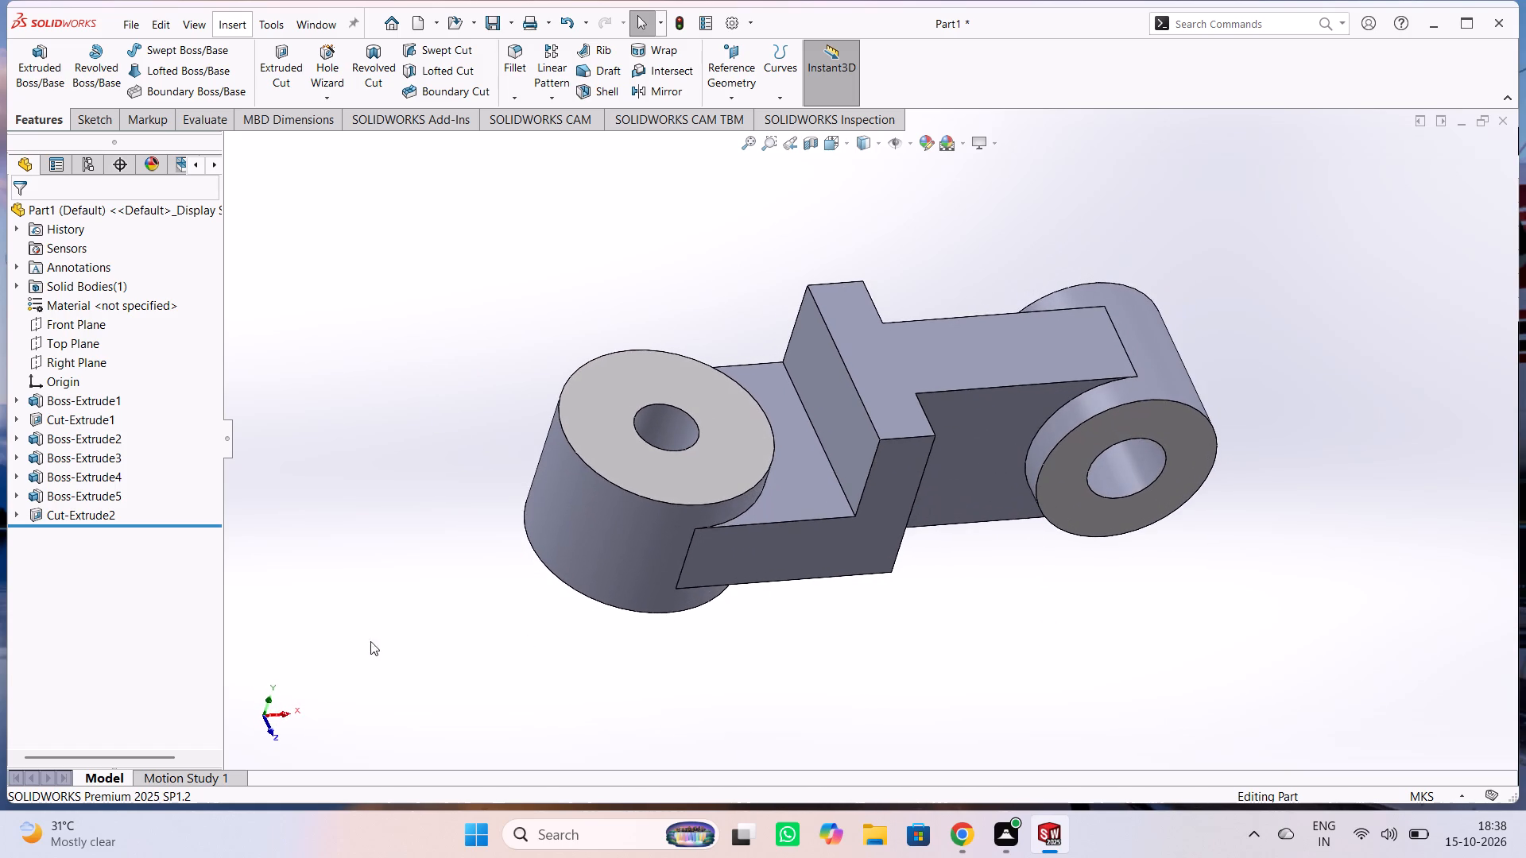
middle_drag(347, 647, 408, 692)
middle_drag(1163, 634, 1162, 500)
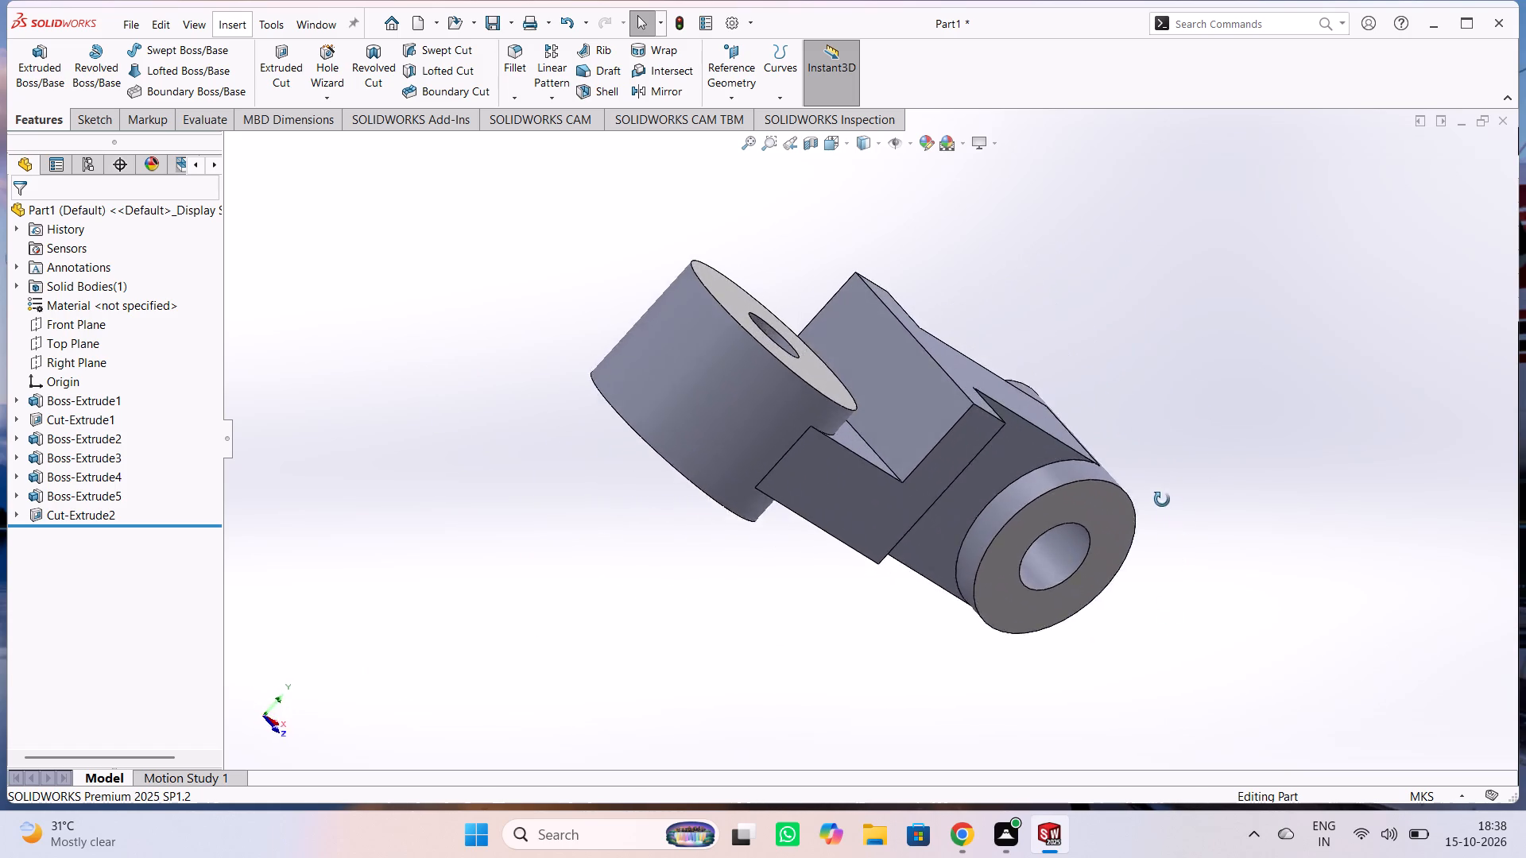
middle_drag(1162, 500, 1287, 595)
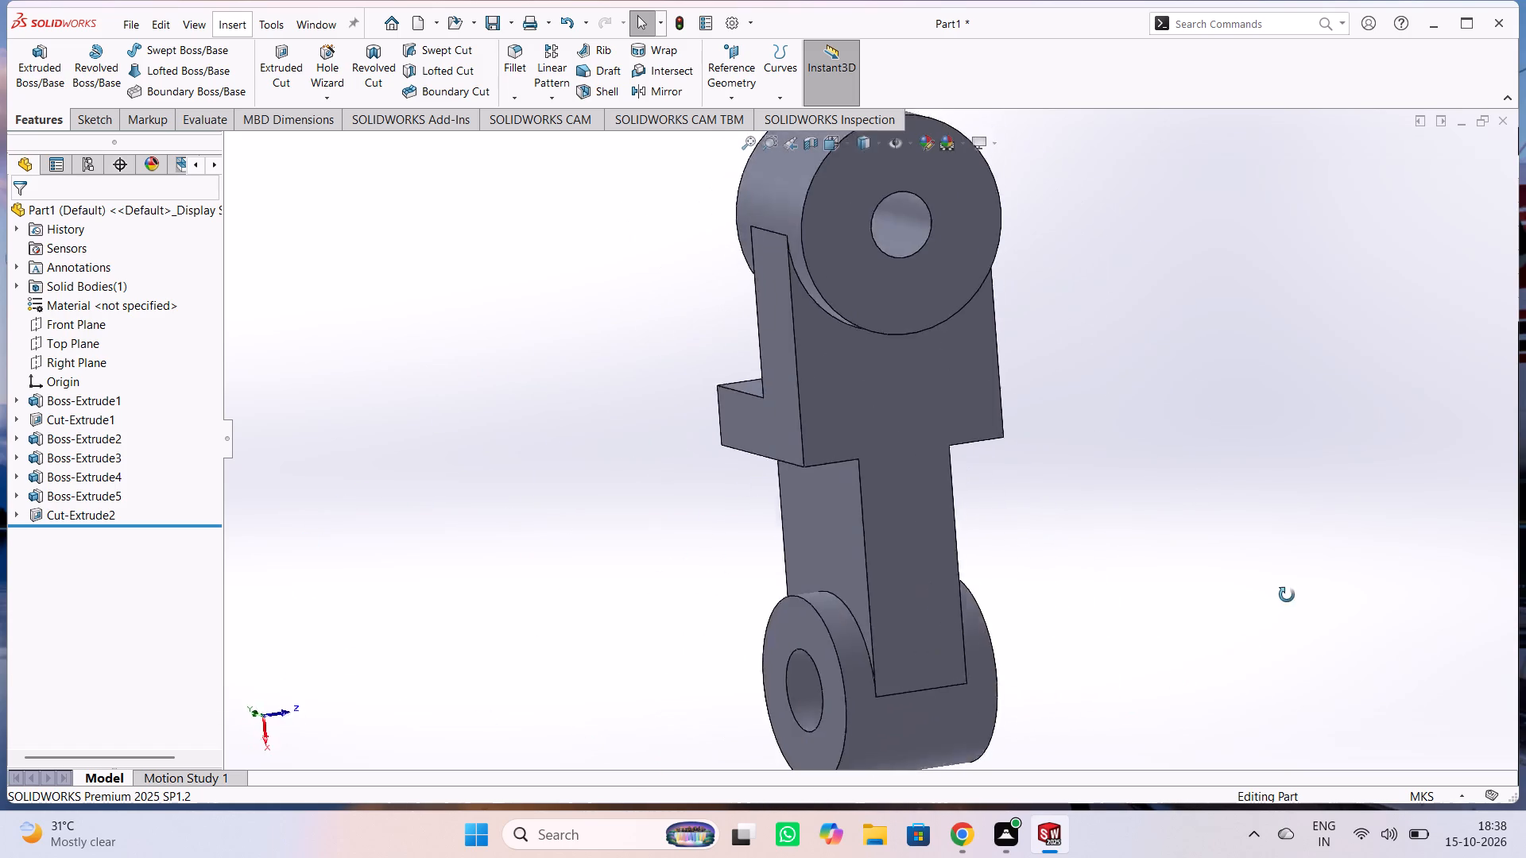
middle_drag(1287, 595, 448, 466)
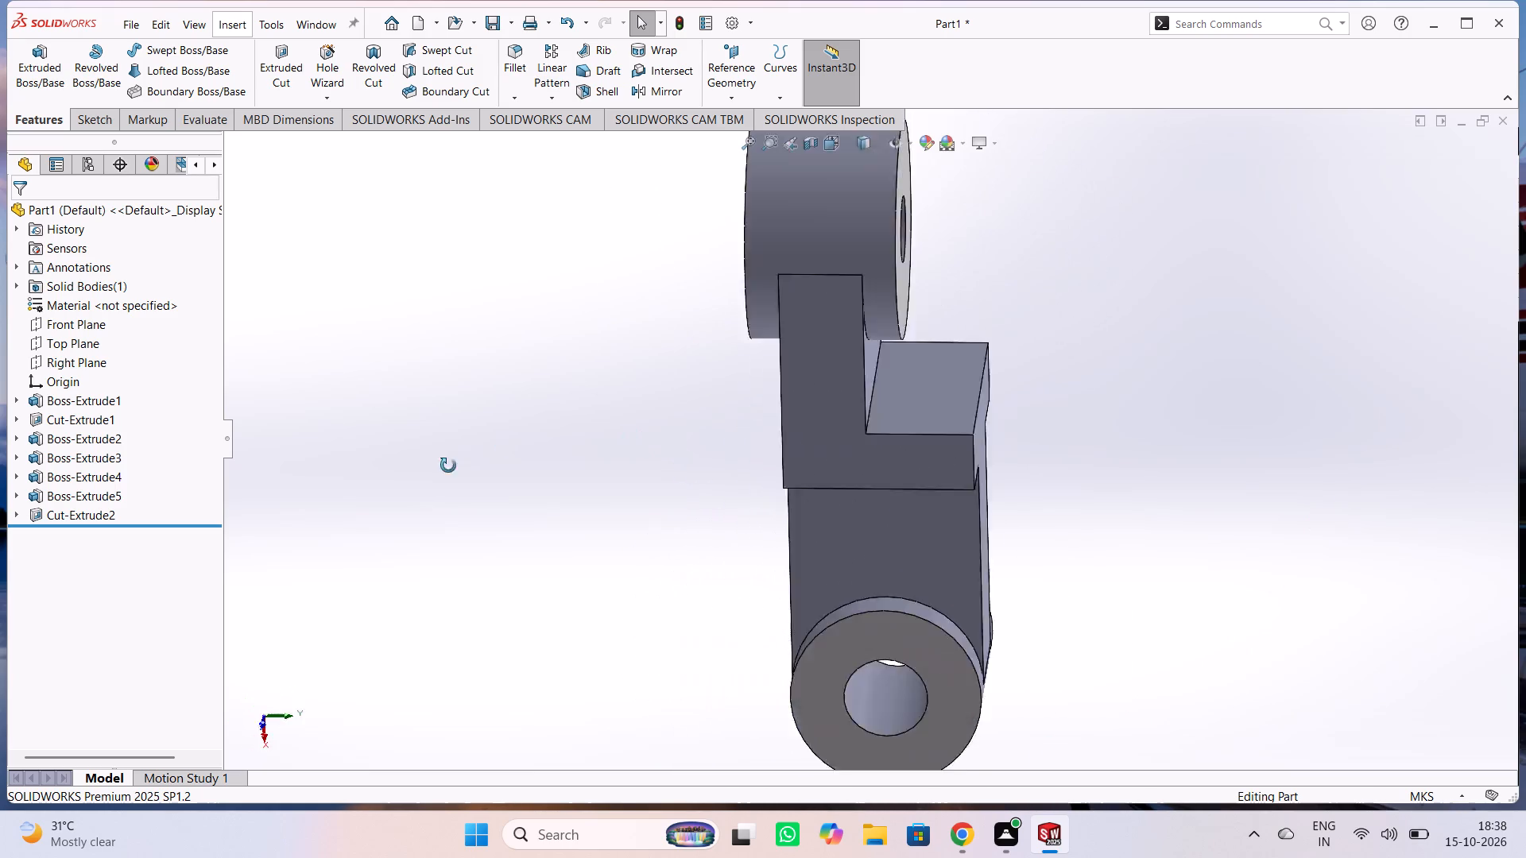
middle_drag(448, 466, 378, 536)
middle_drag(1248, 454, 1216, 273)
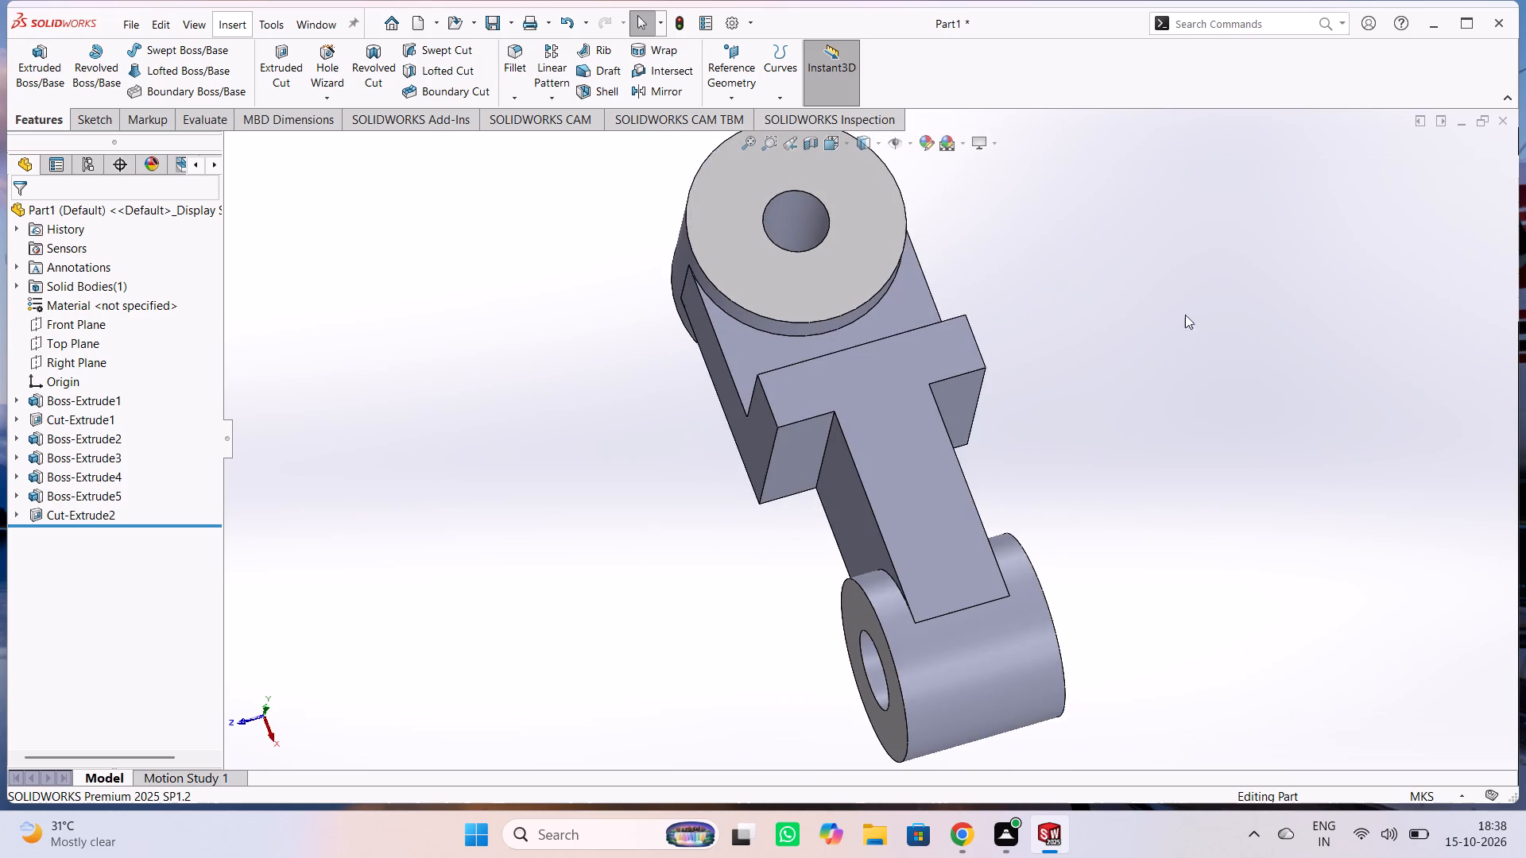
middle_drag(419, 449, 1525, 347)
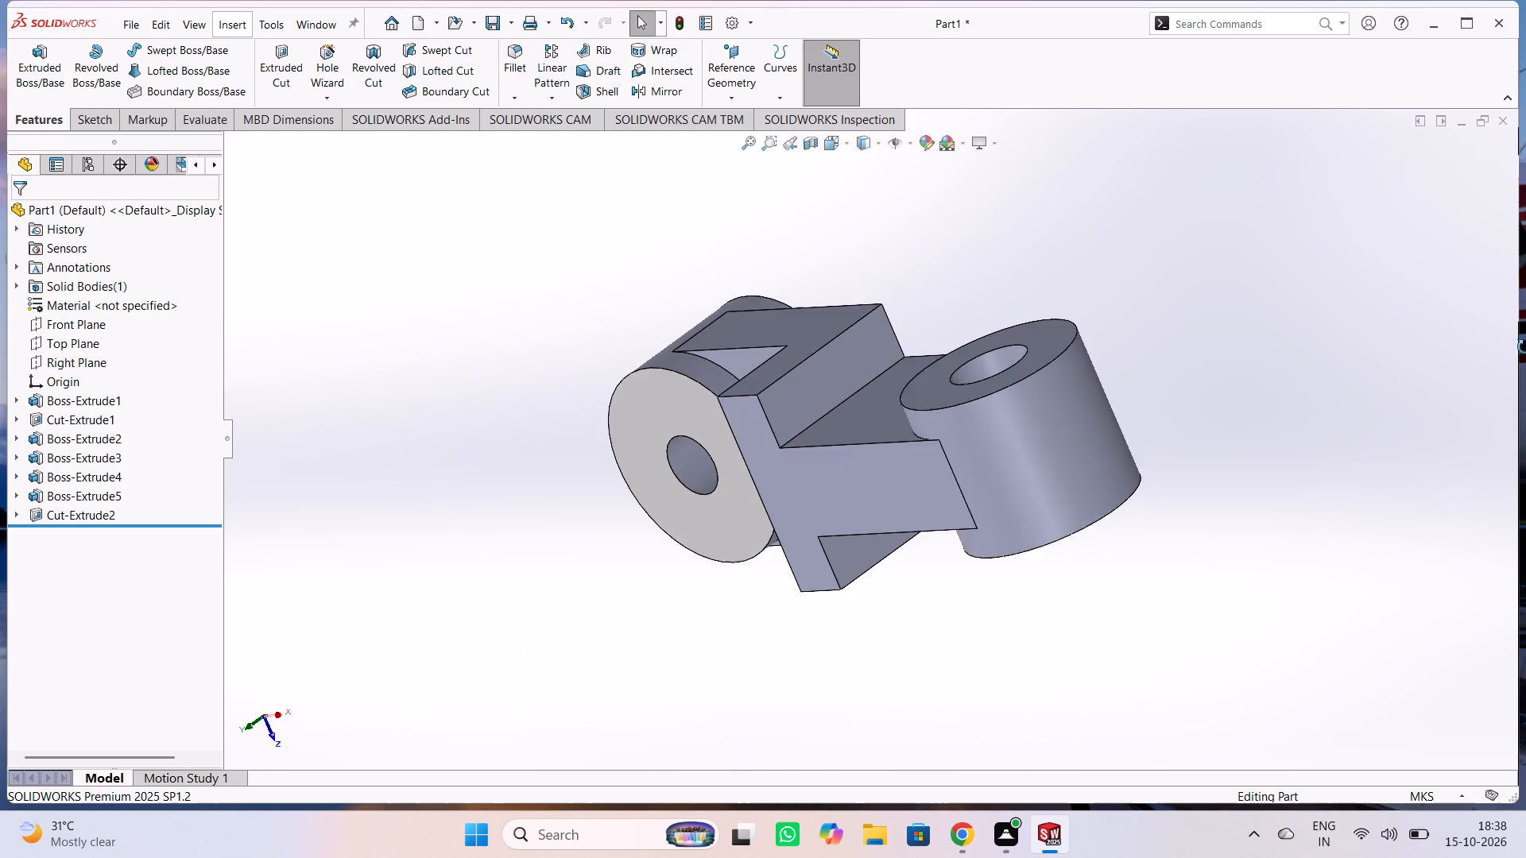
middle_drag(1525, 347, 1525, 350)
middle_drag(1028, 652, 1122, 495)
middle_drag(1122, 479, 1122, 474)
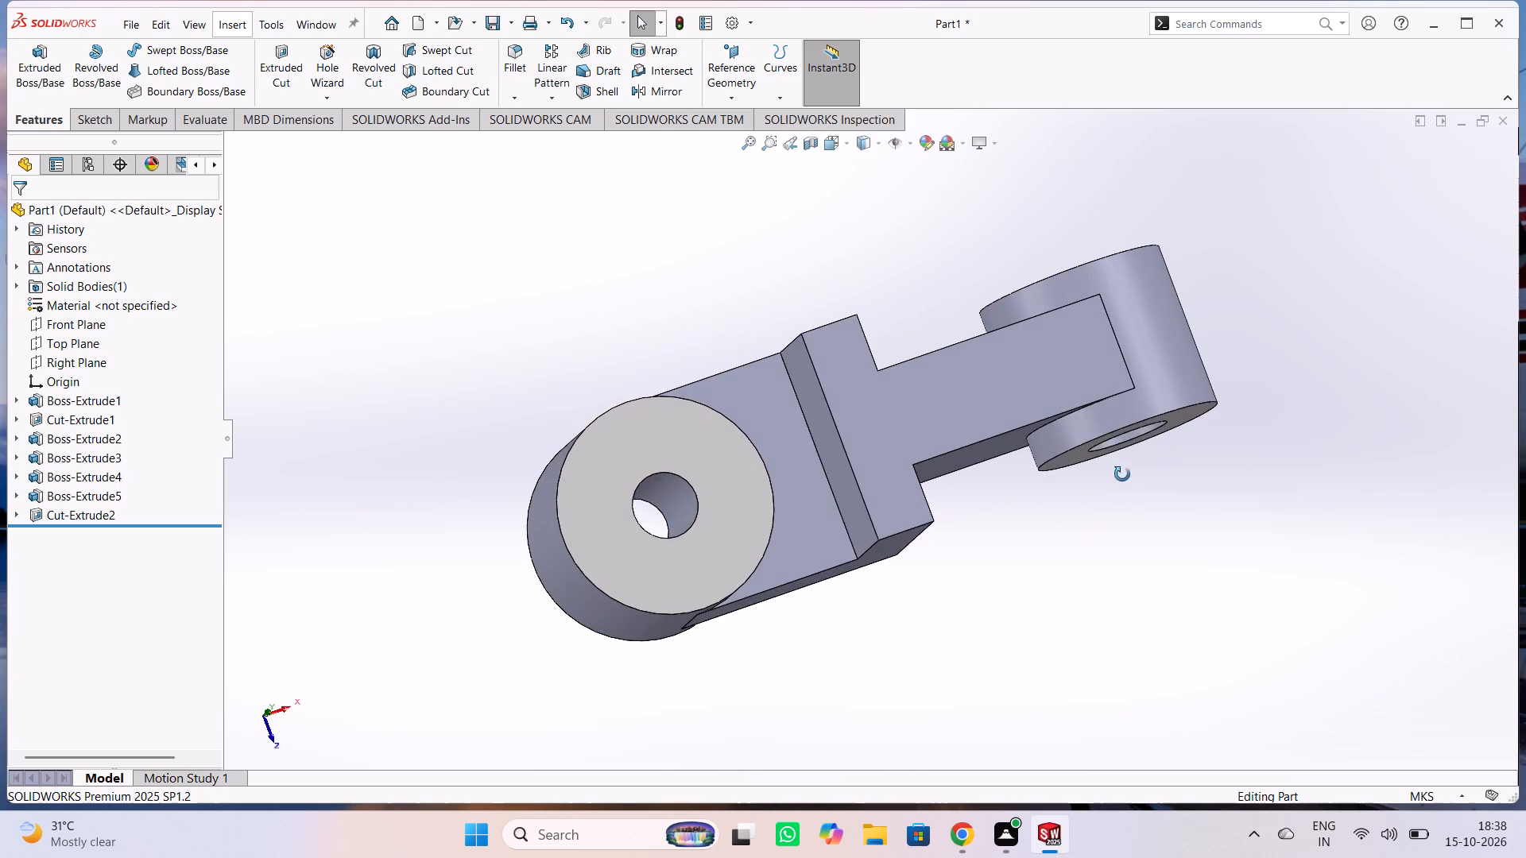
middle_drag(1122, 474, 1092, 444)
middle_drag(986, 638, 1009, 521)
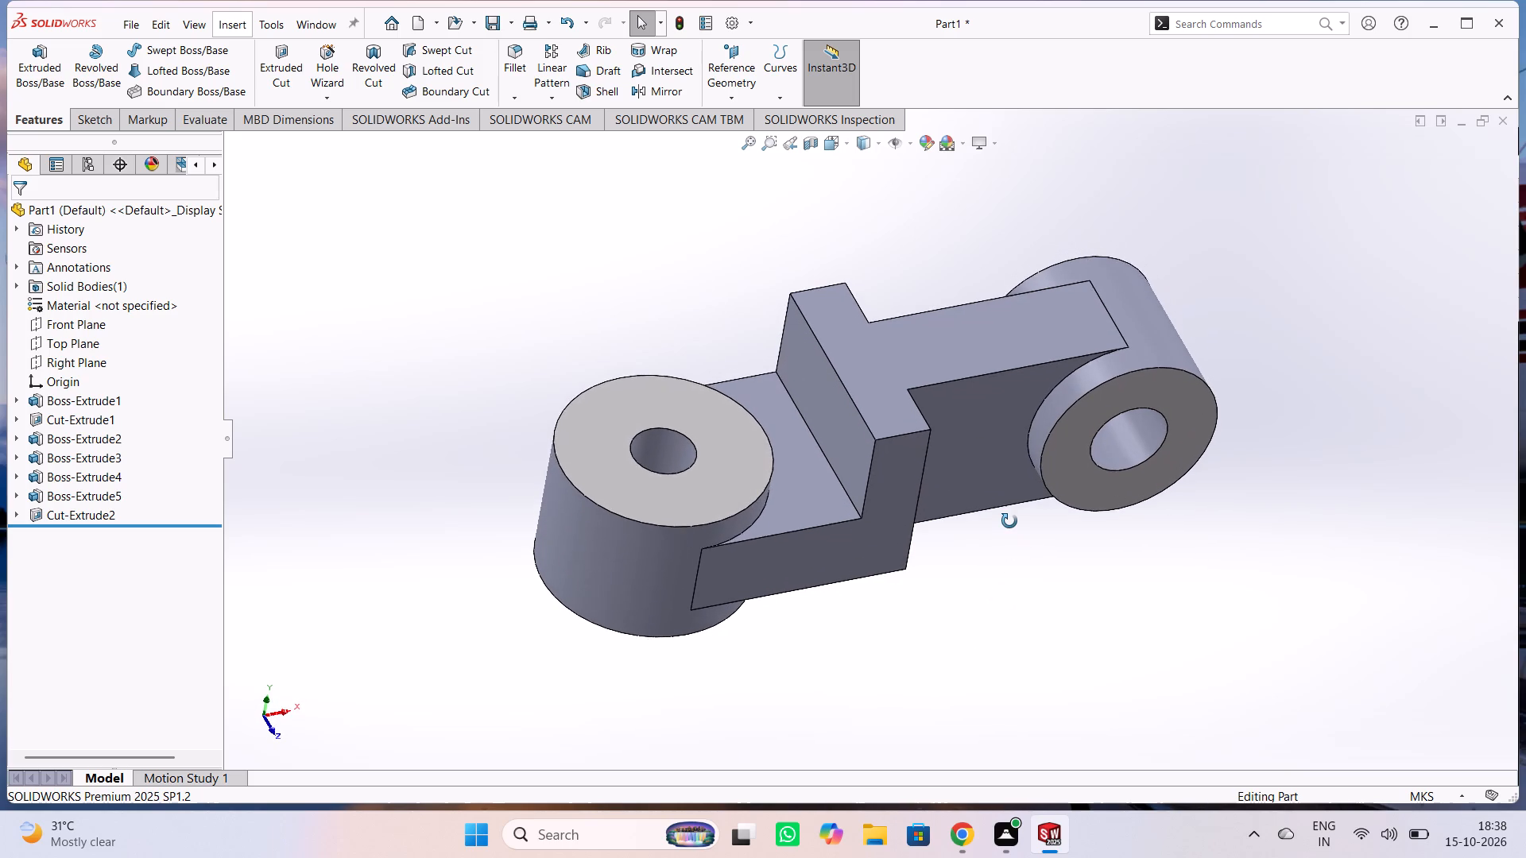
Save the part in the Solidworks Practice folder as "3D model of a single lever arm with two eyes at right angles to each other".
middle_drag(1009, 521, 1008, 518)
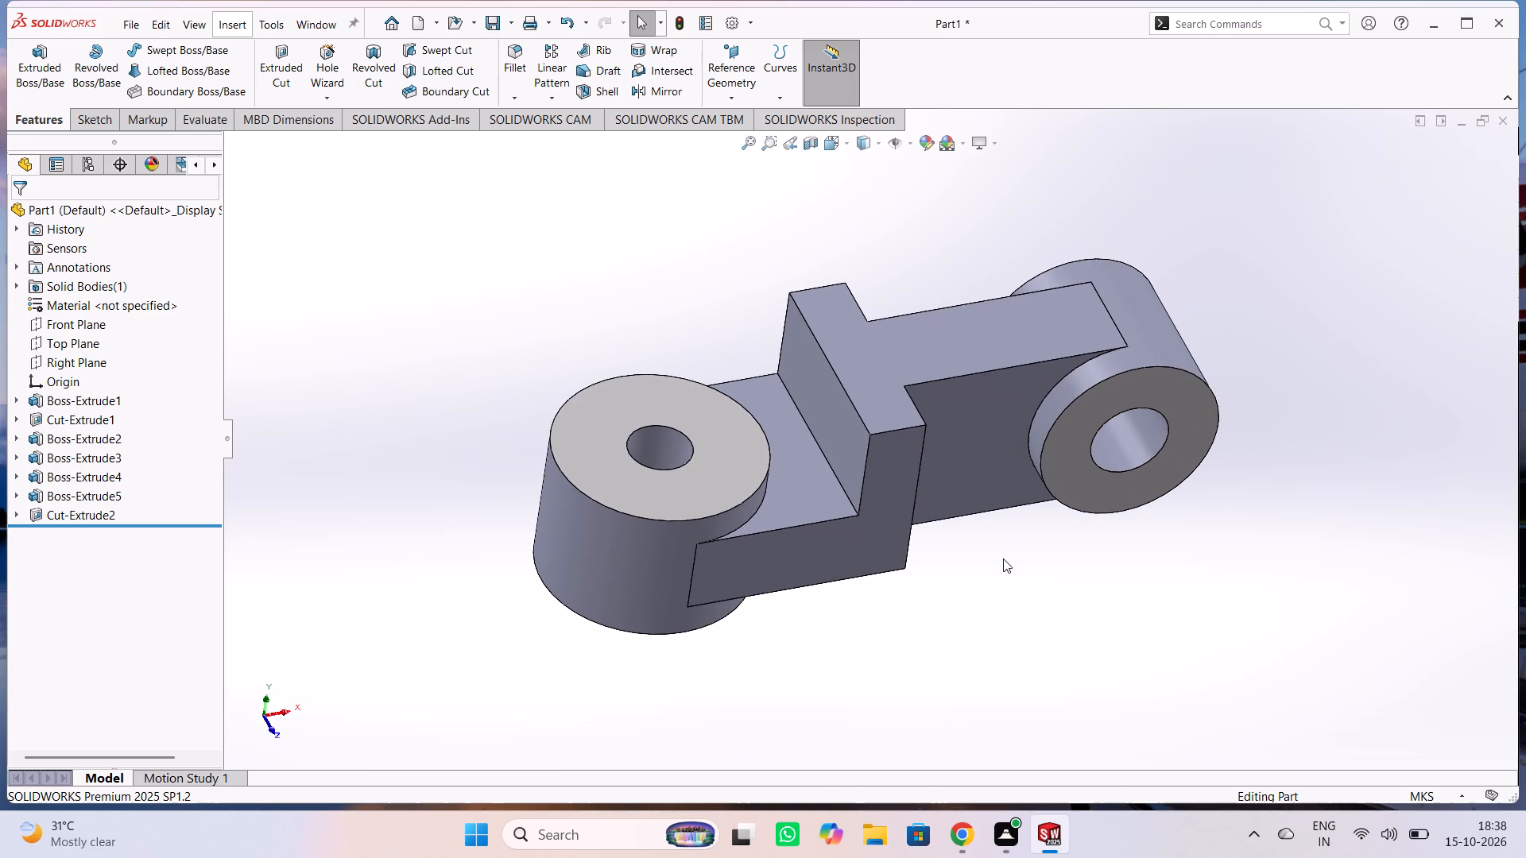
middle_drag(1001, 573, 1005, 569)
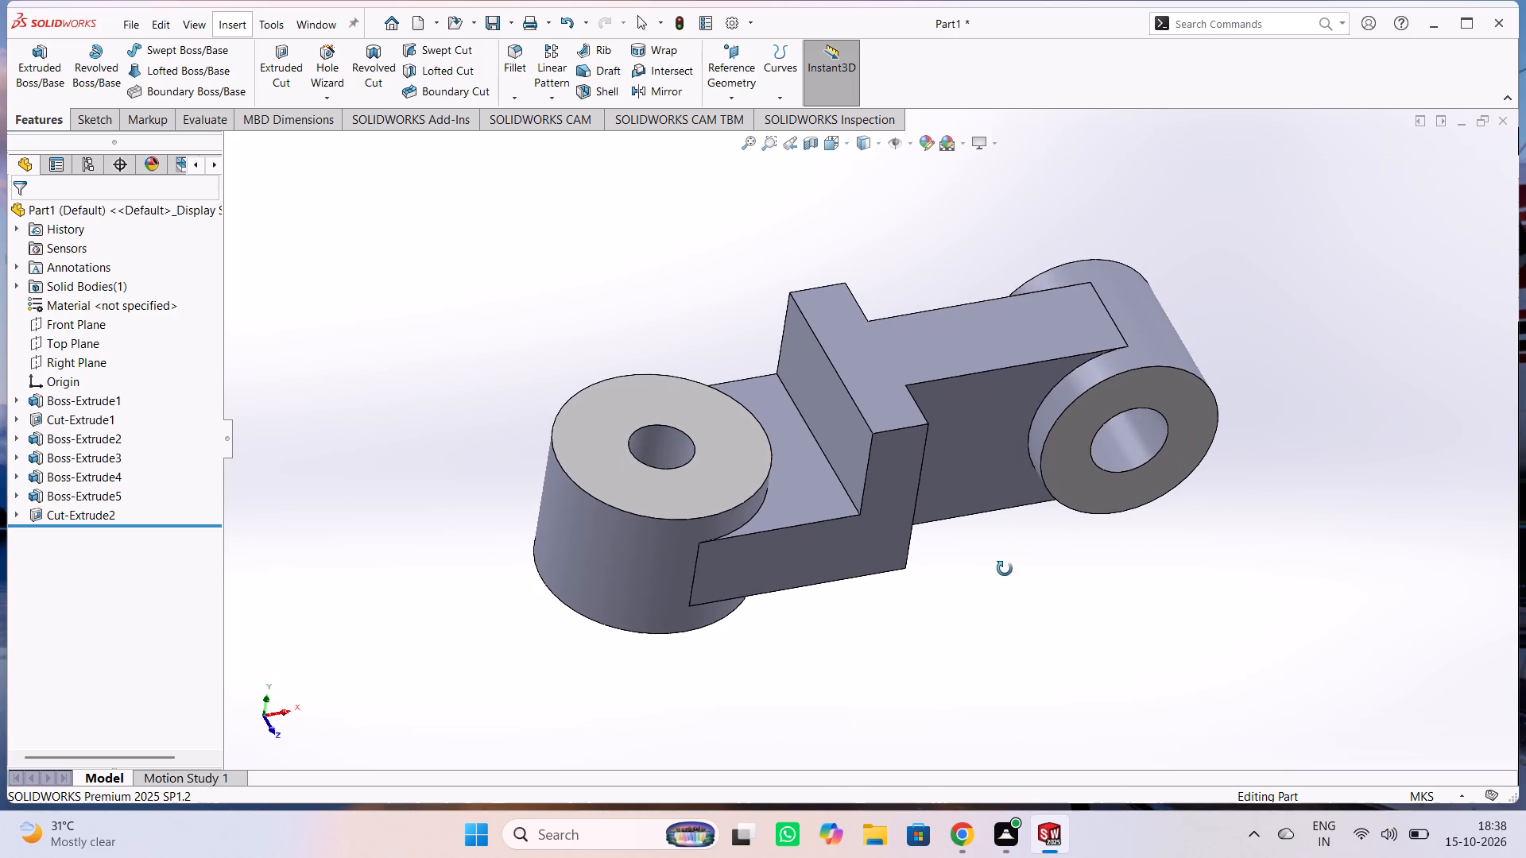
middle_drag(1005, 569, 997, 584)
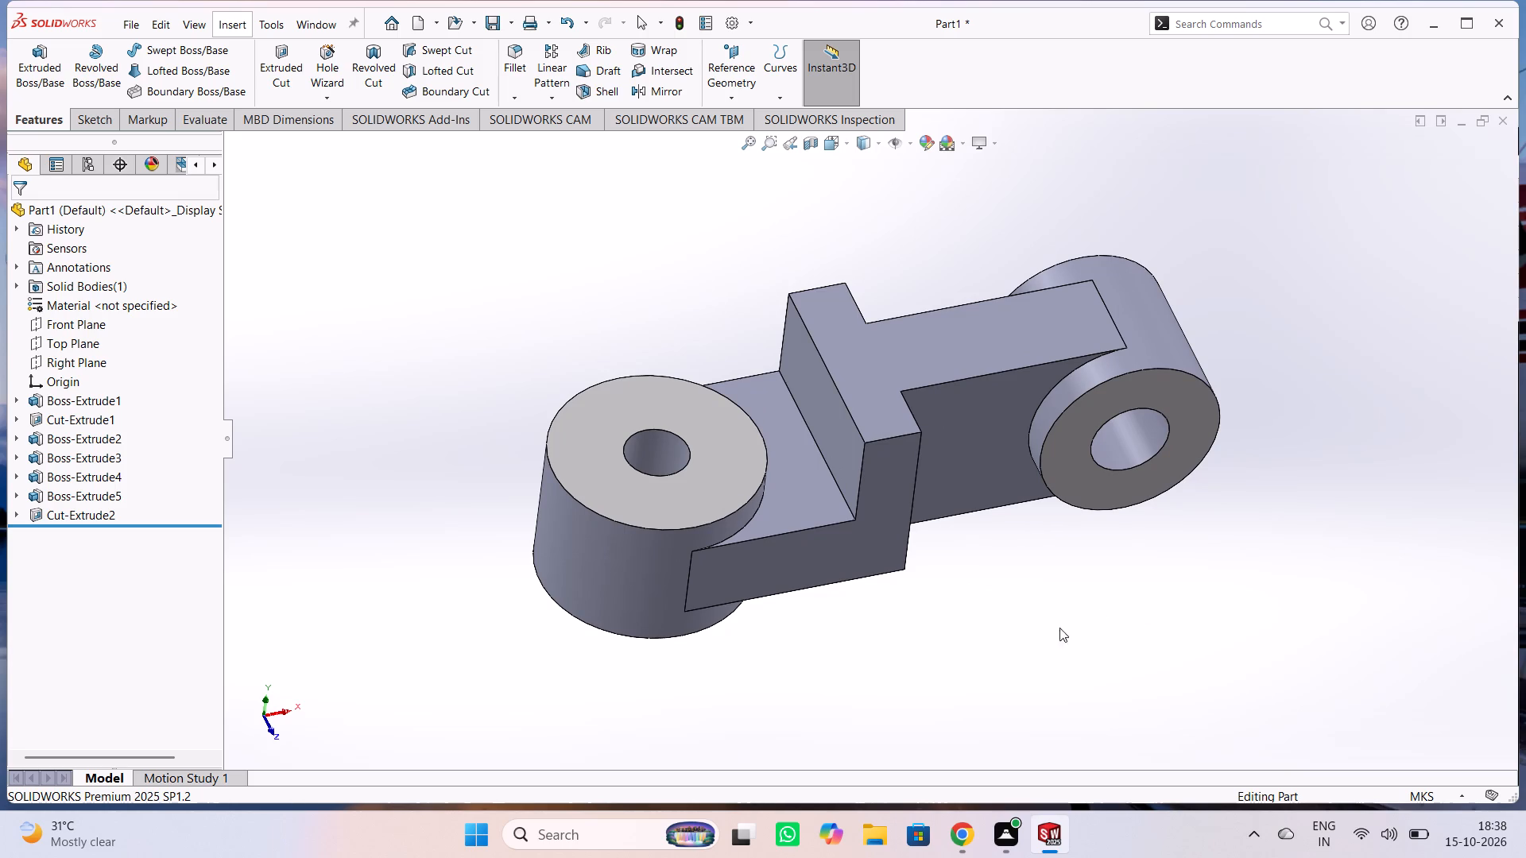
click(120, 14)
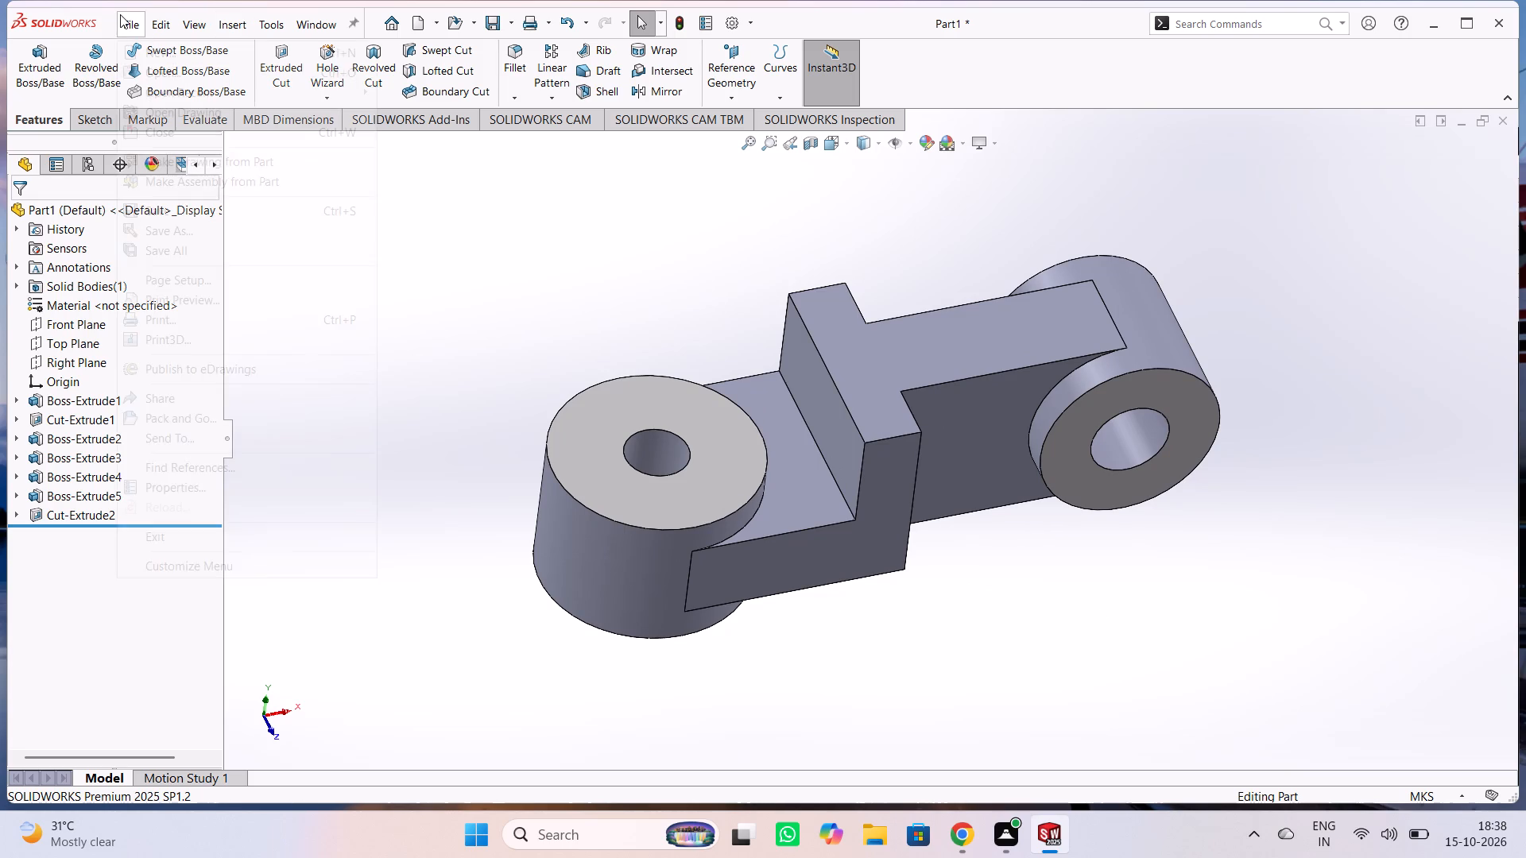
click(191, 233)
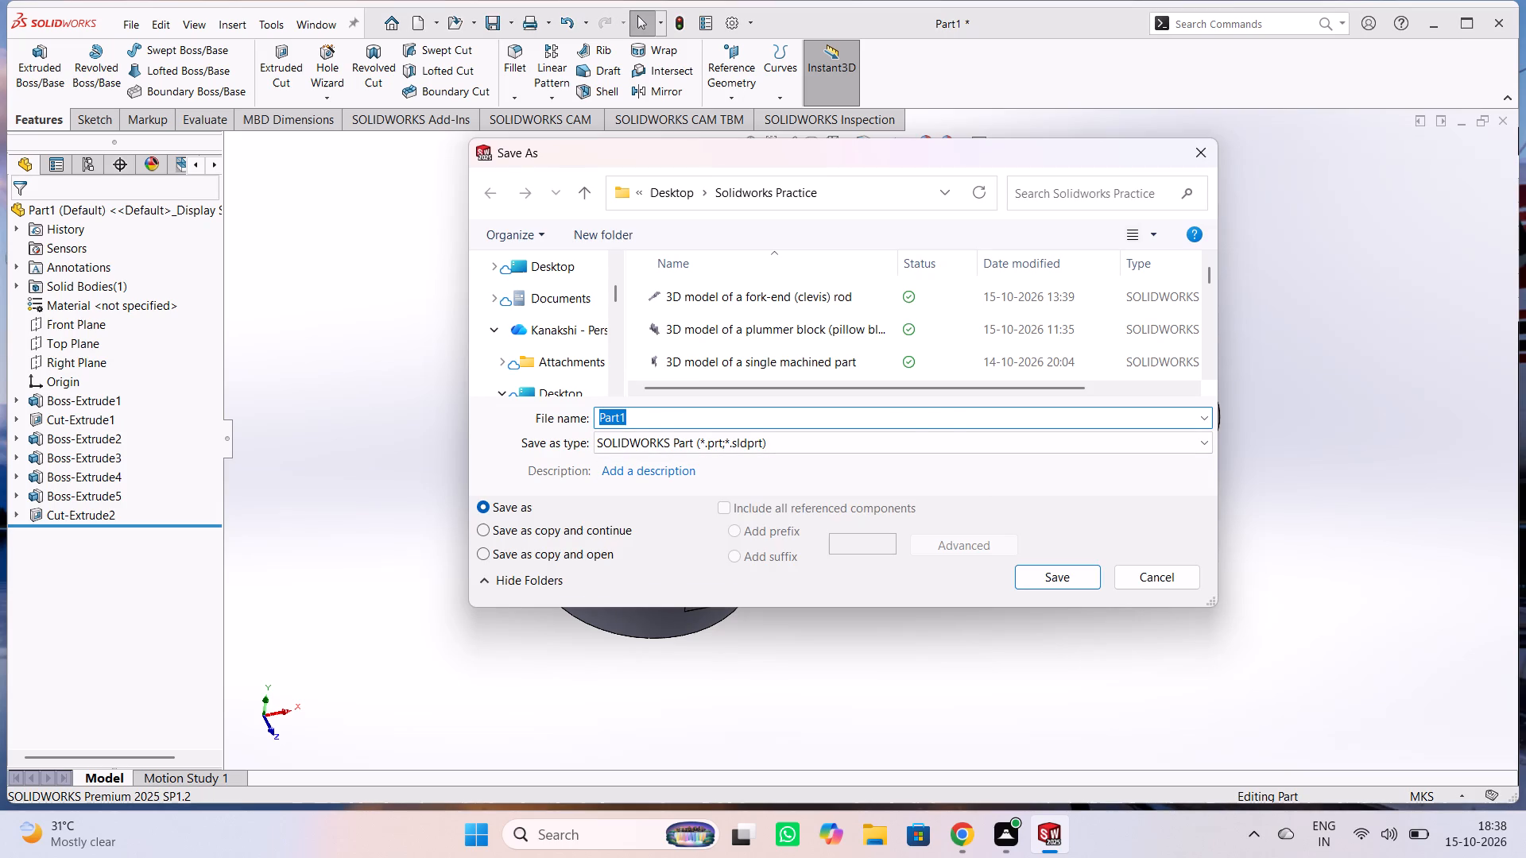
key(ctrl+v)
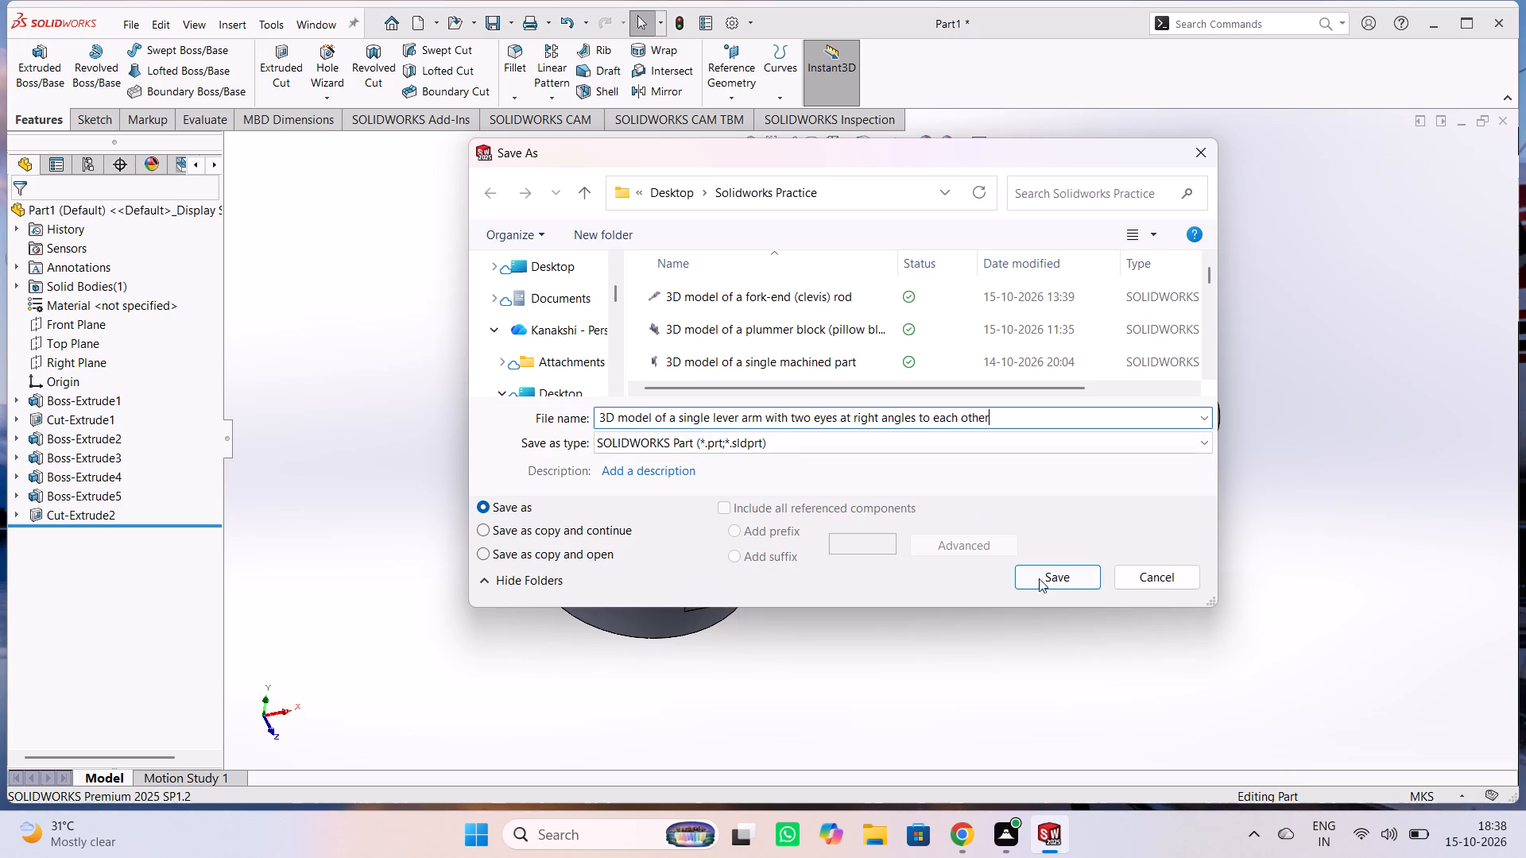
click(1056, 575)
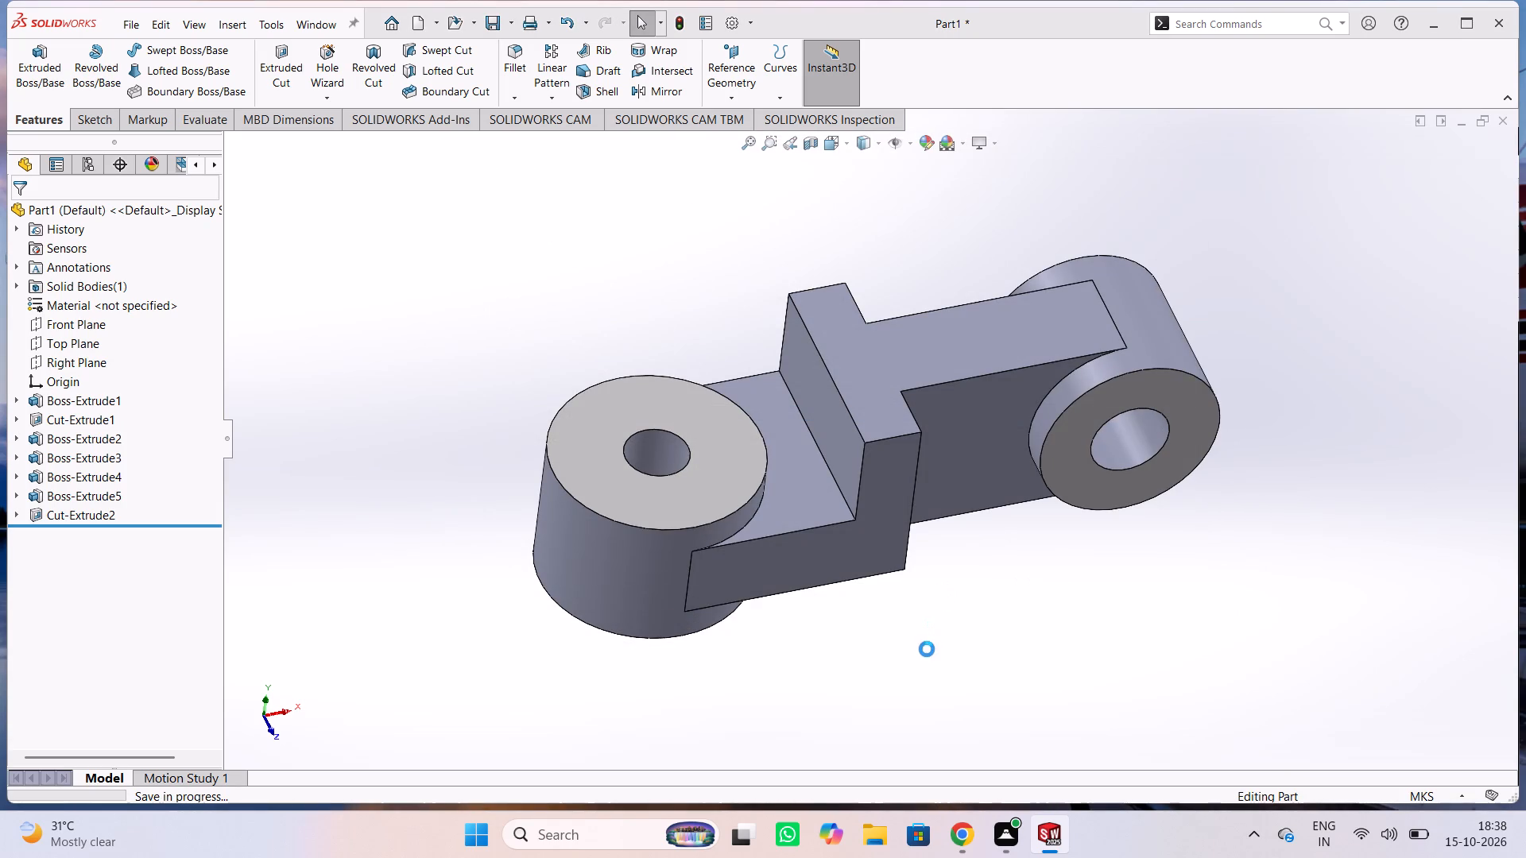
Save a PDF copy of the lever arm model under the same name in the Solidworks Practice folder.
click(132, 22)
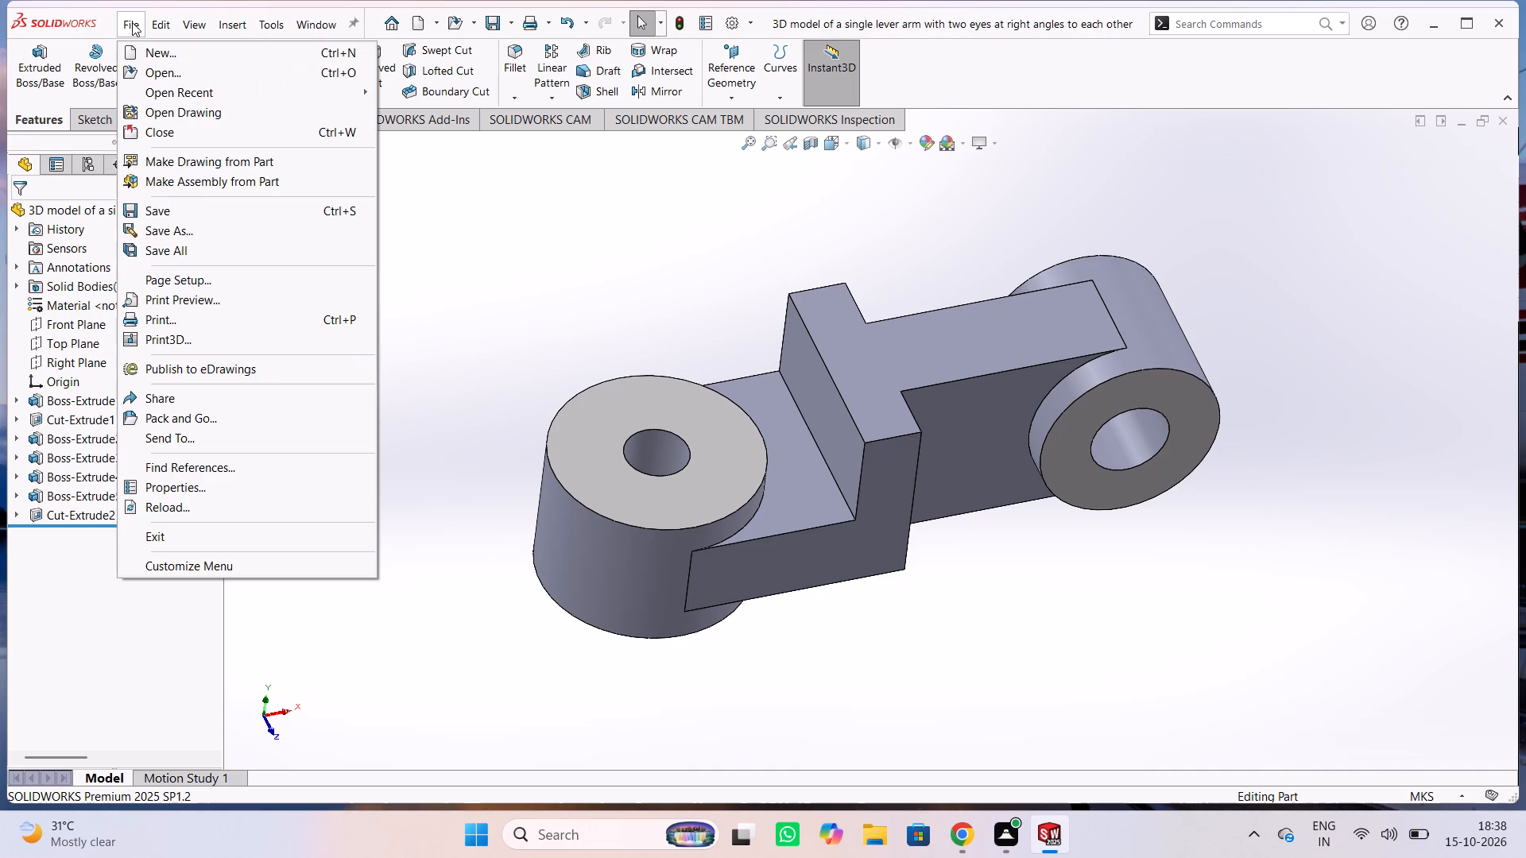
click(220, 222)
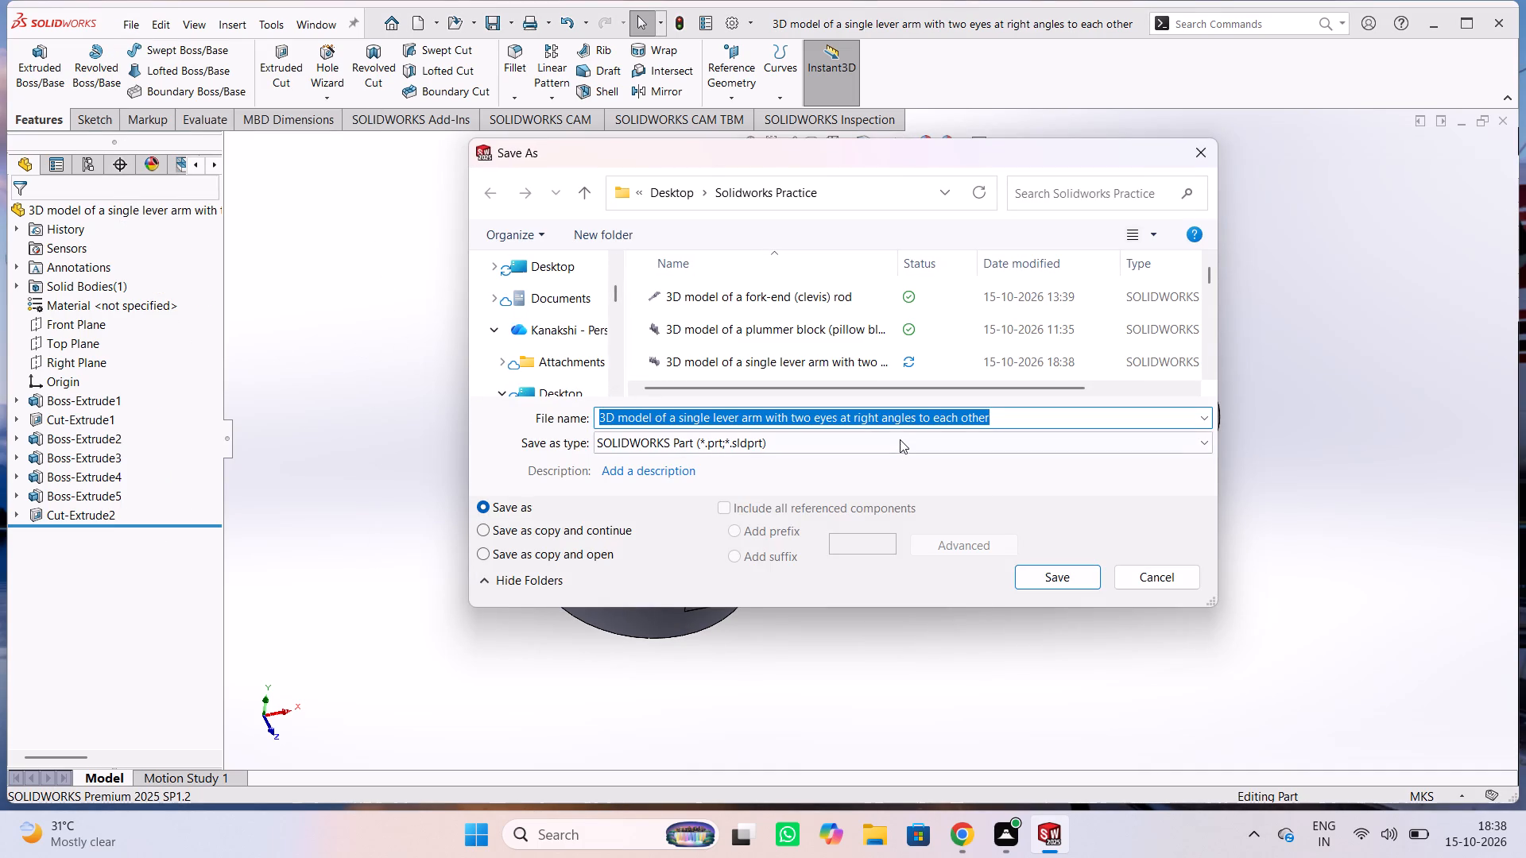
click(900, 443)
click(808, 153)
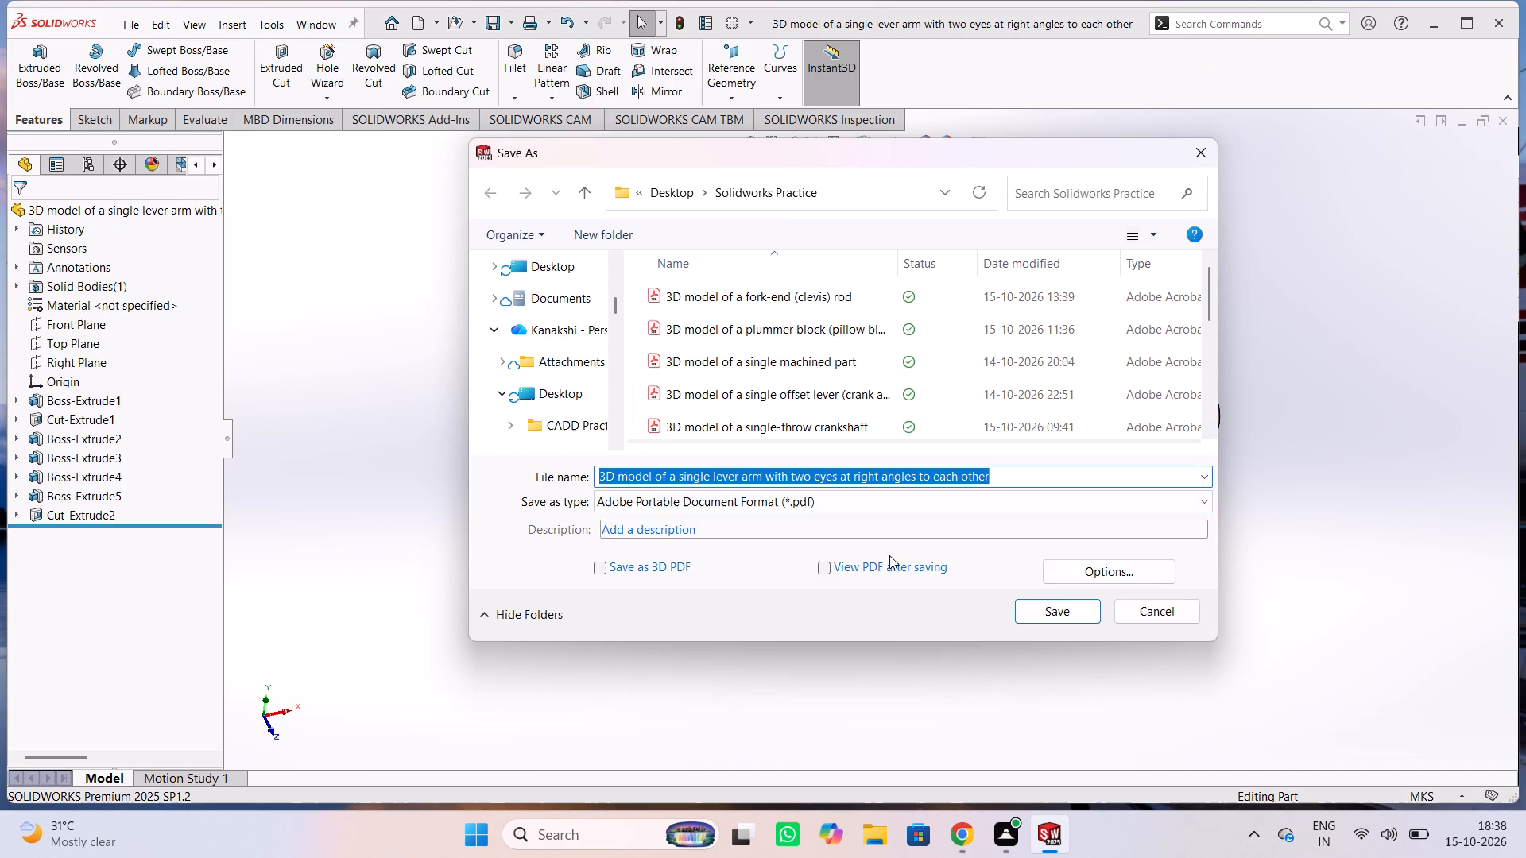
scroll(765, 334, down, 4)
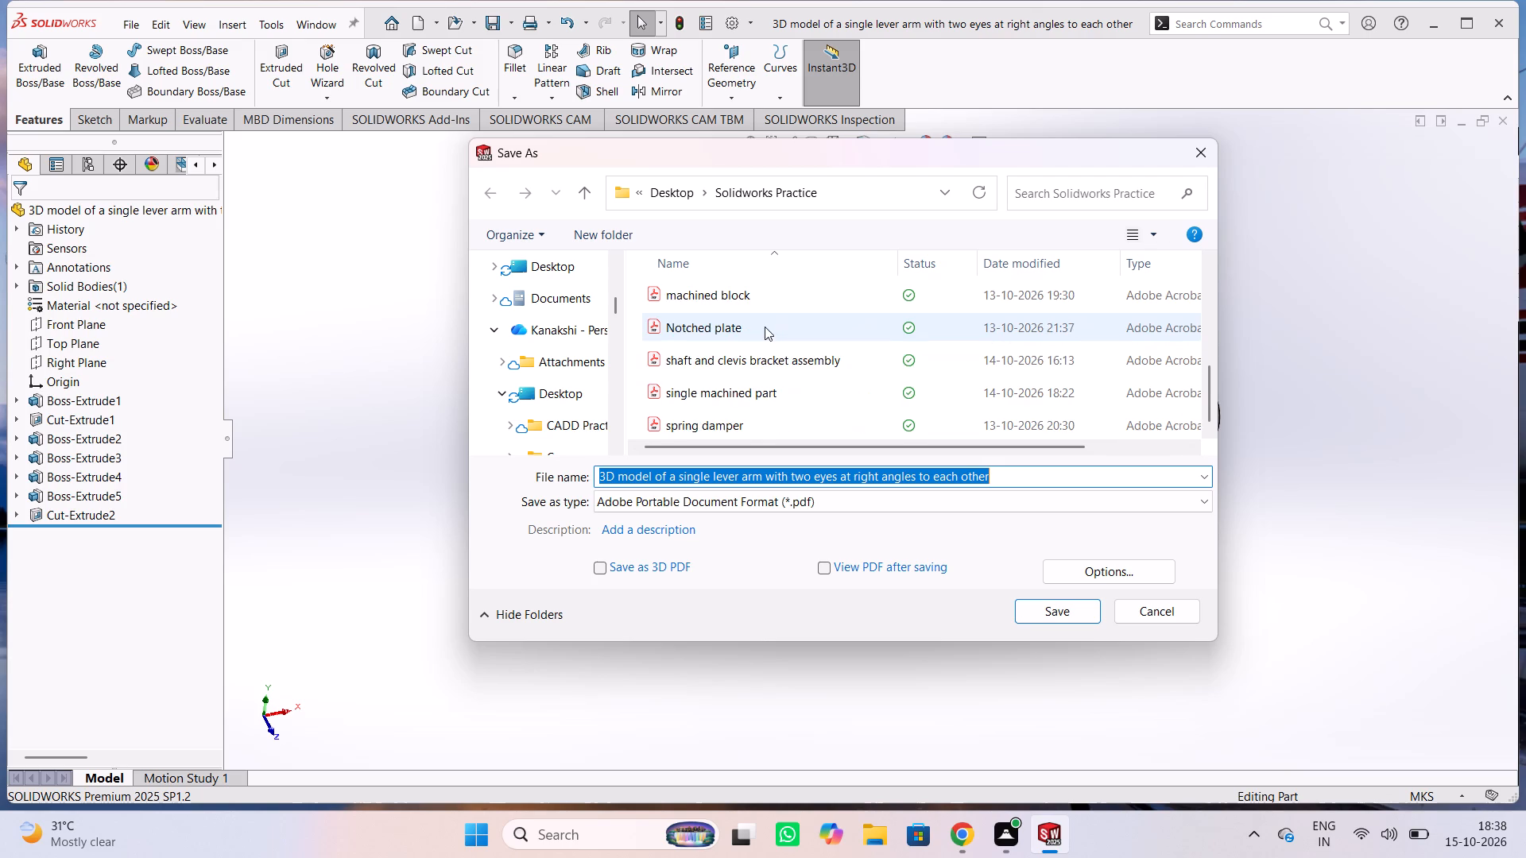
scroll(765, 327, down, 7)
scroll(764, 293, up, 10)
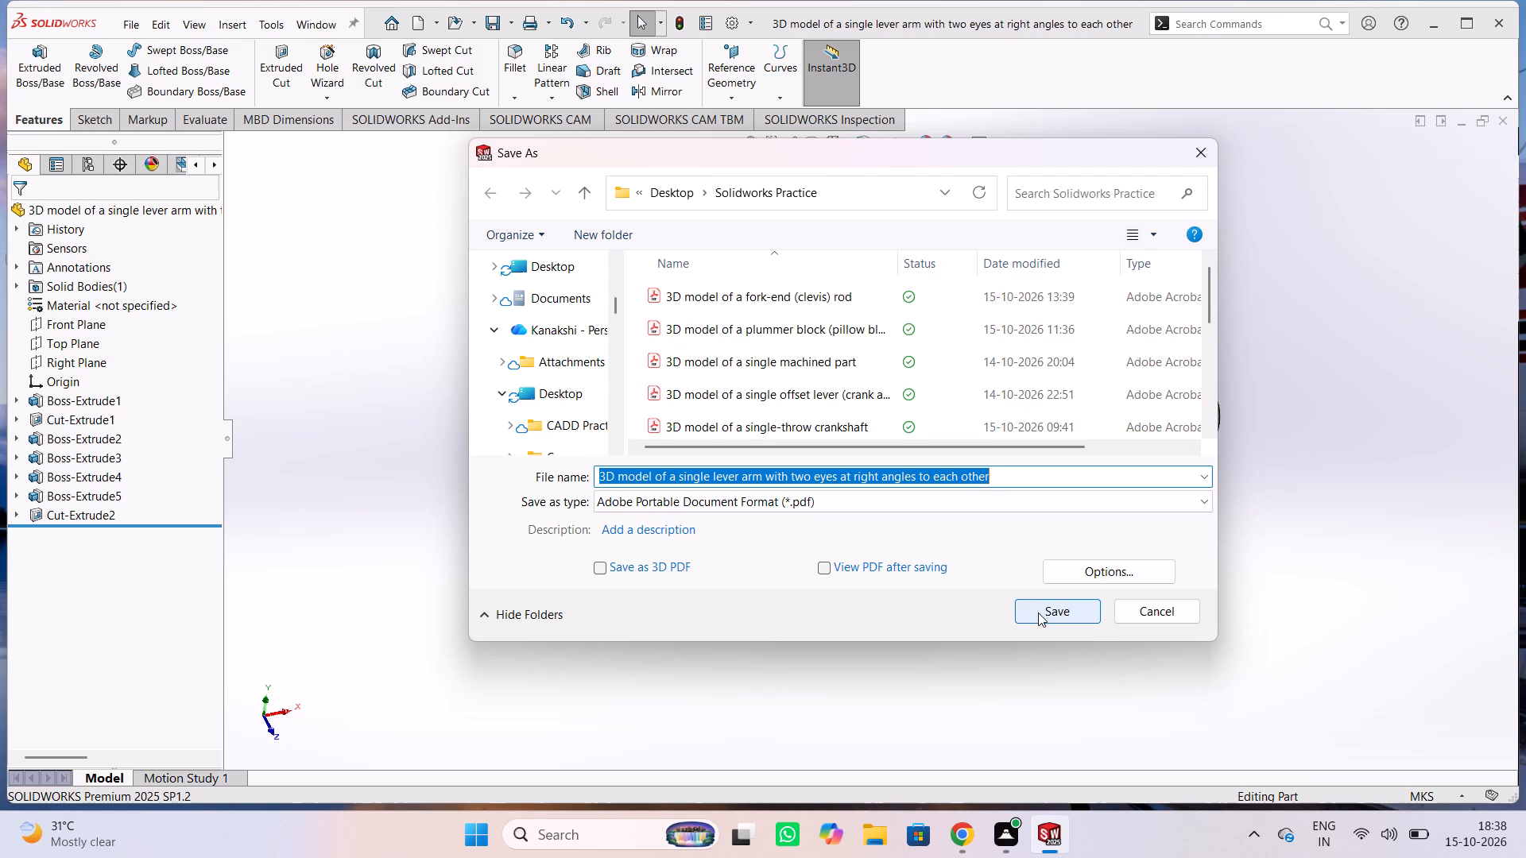
click(1038, 613)
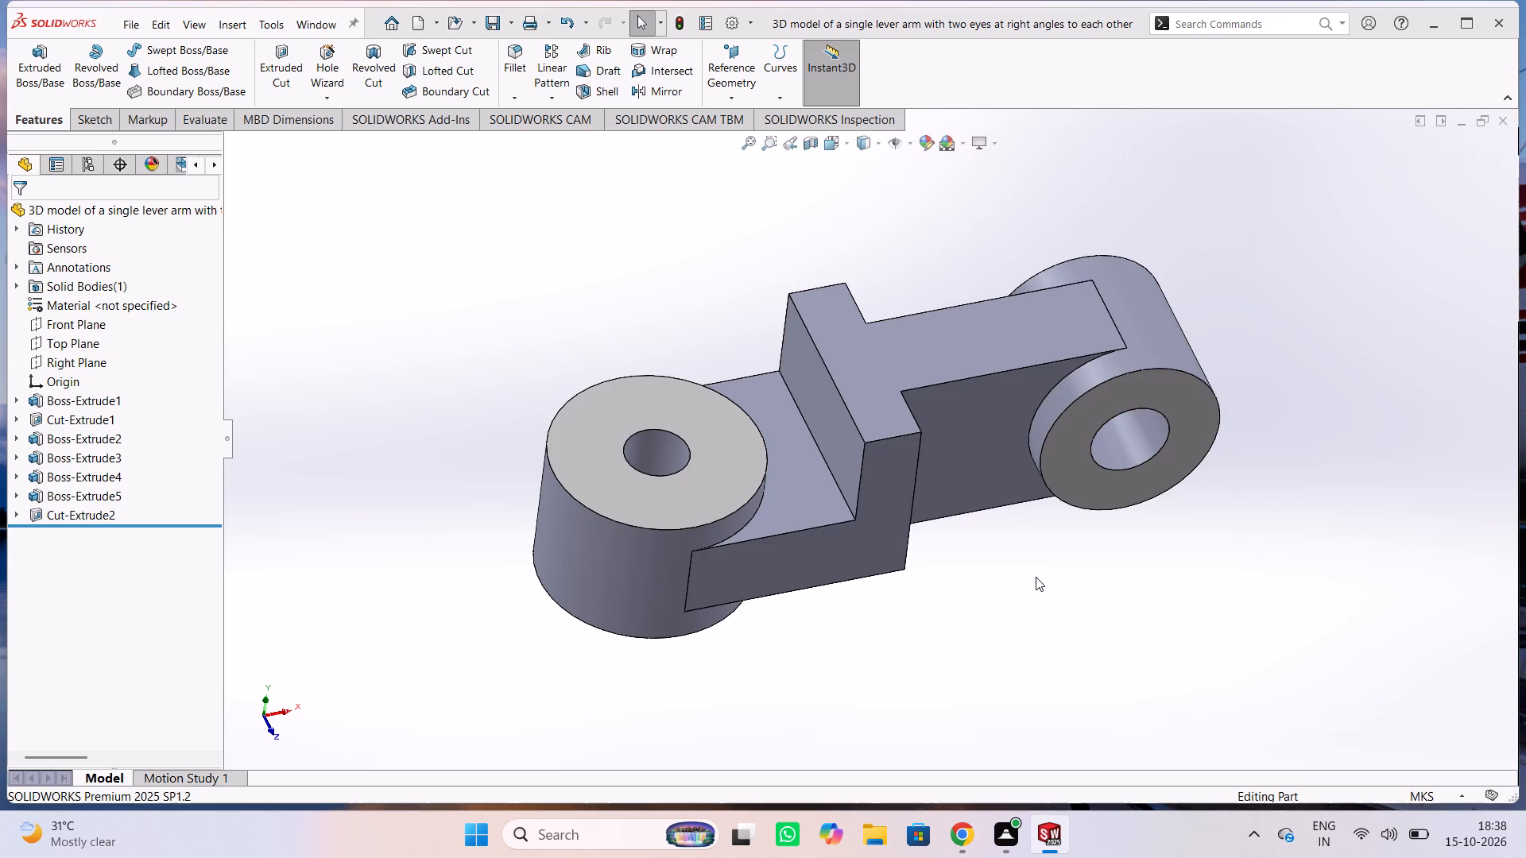
click(1040, 627)
Examine the saved lever arm from all sides, including its underside, stepped body and both bored cylinders.
middle_drag(625, 288, 1311, 514)
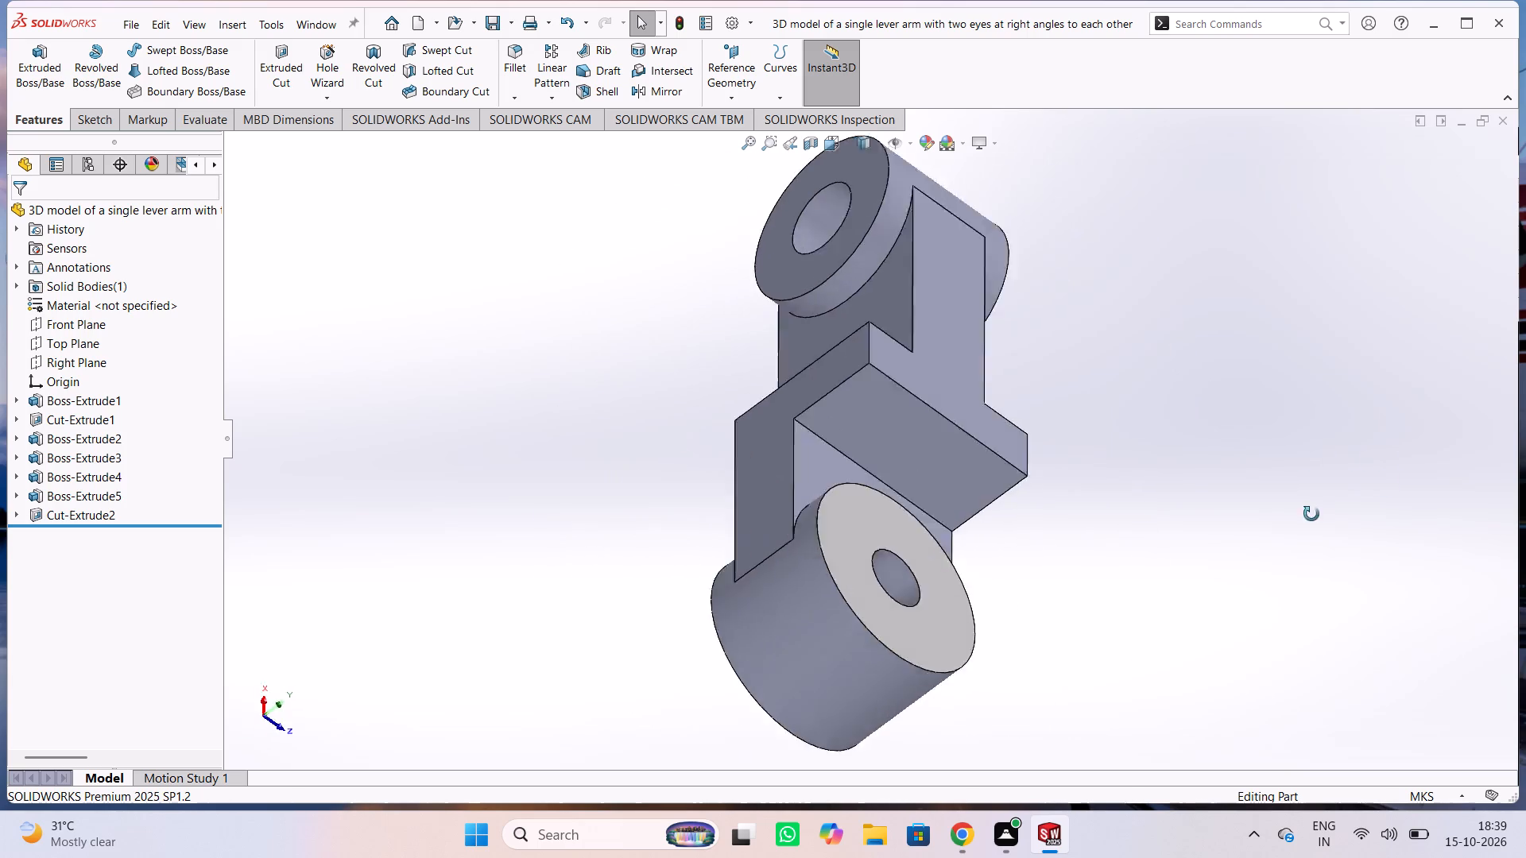
middle_drag(1311, 514, 1110, 647)
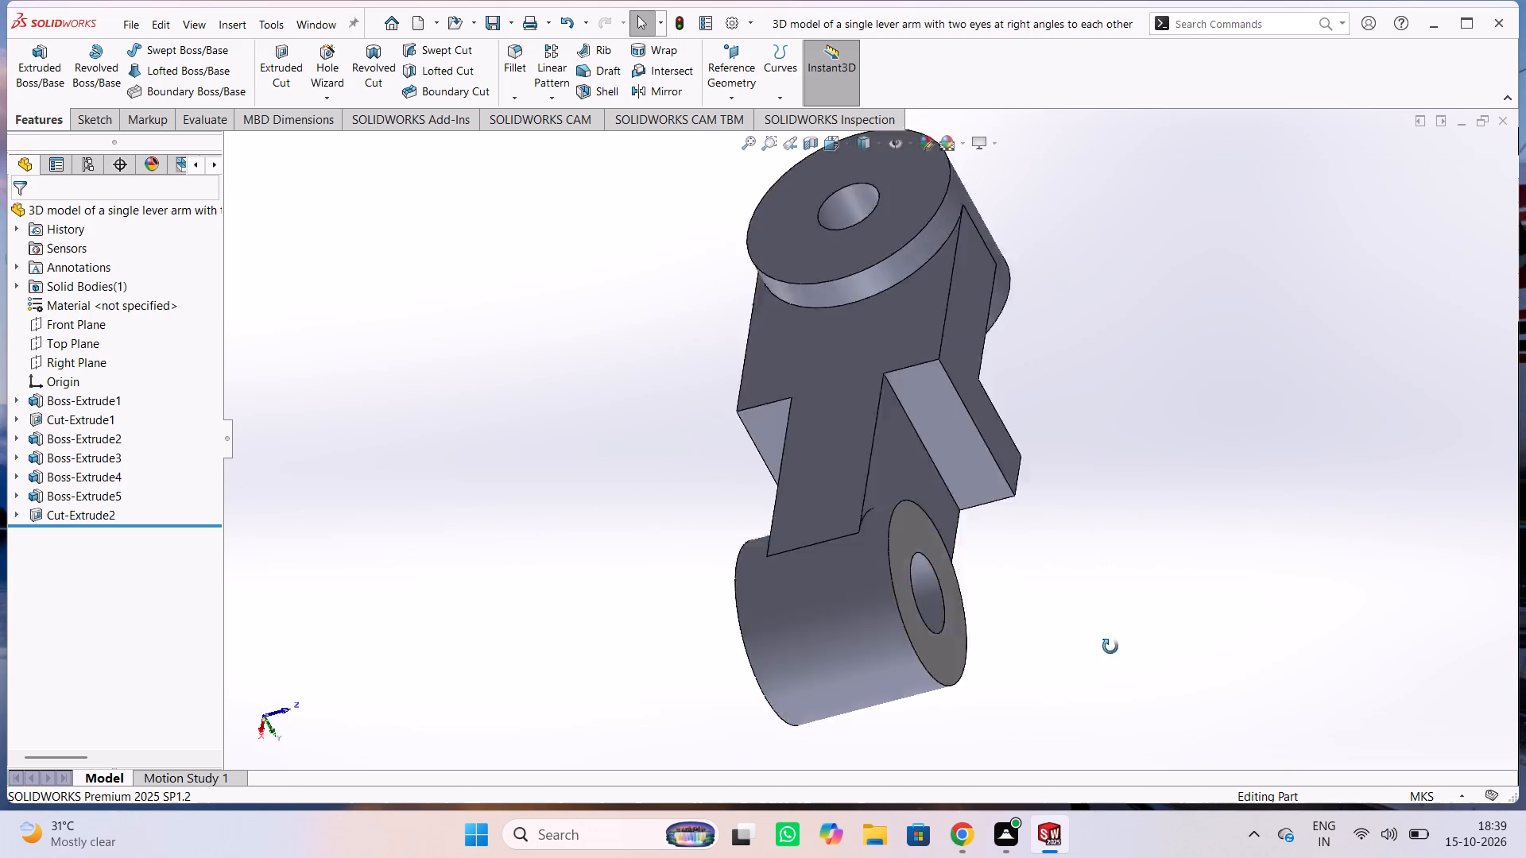
middle_drag(1110, 647, 1231, 521)
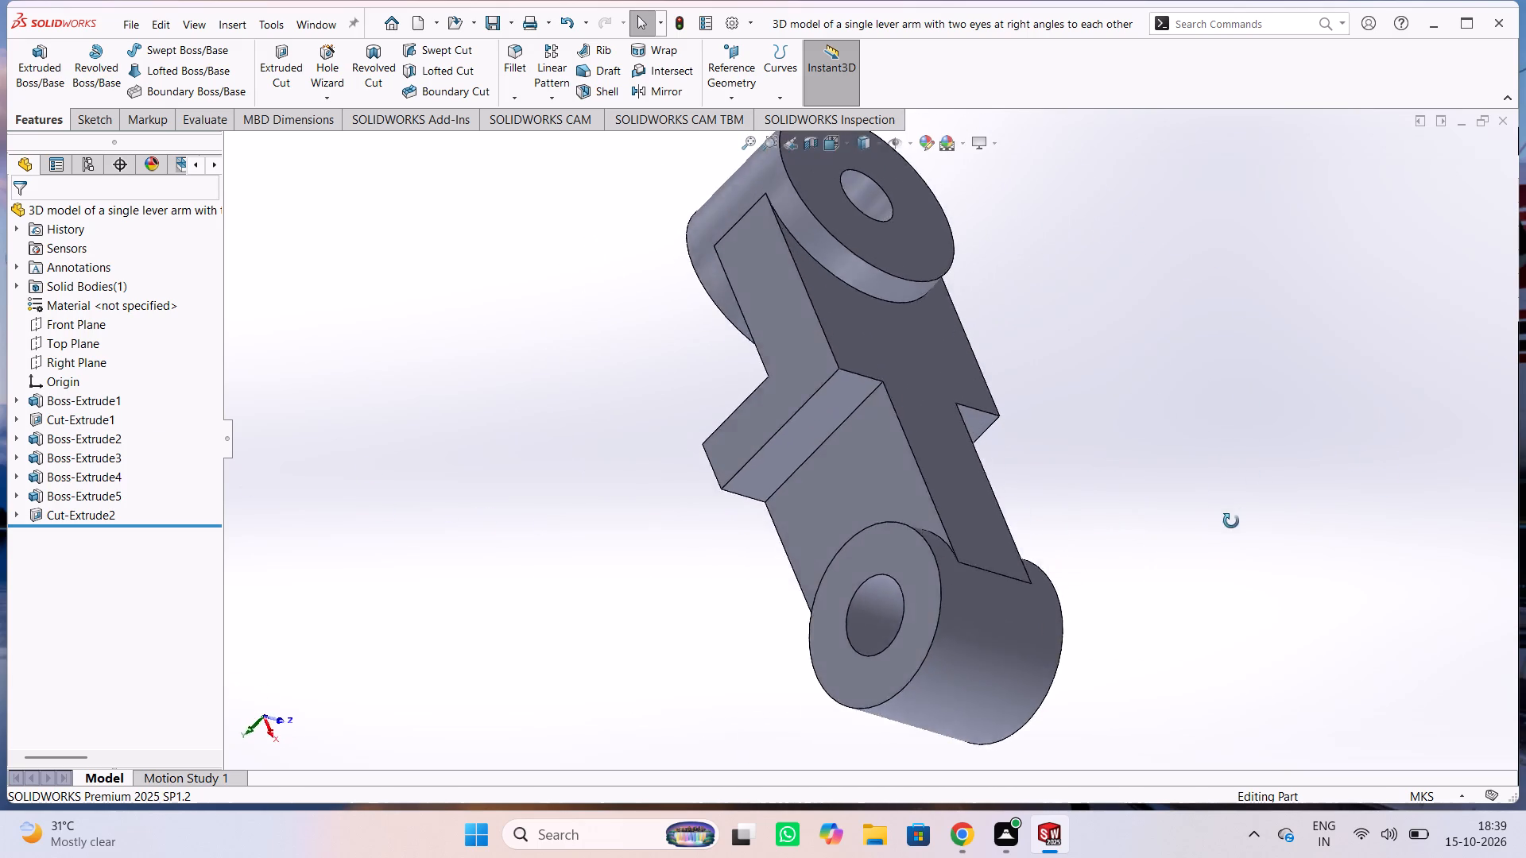
middle_drag(1231, 521, 1253, 302)
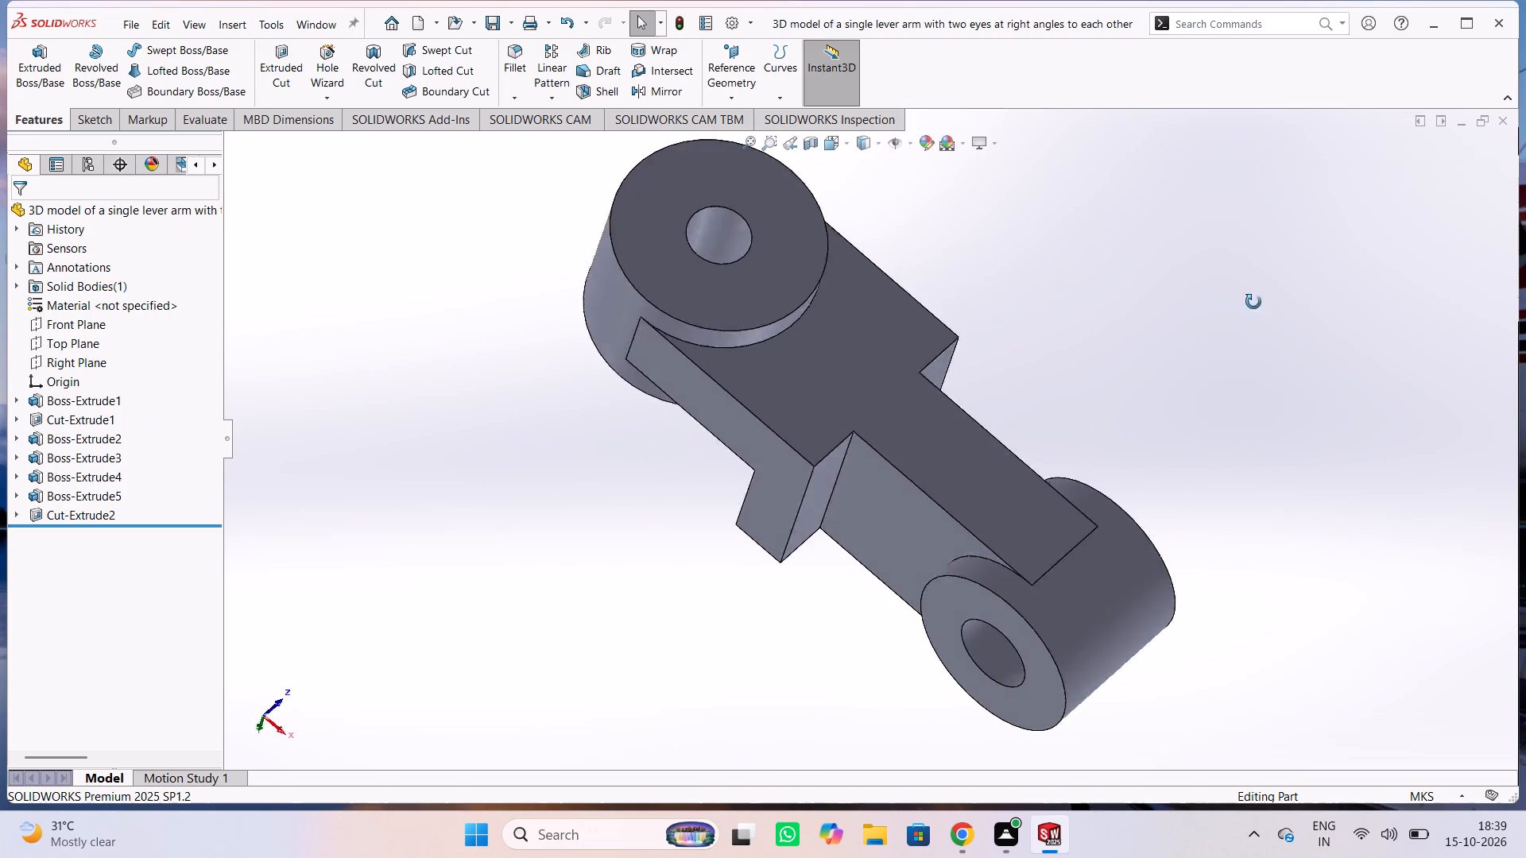
middle_drag(1253, 302, 1301, 458)
middle_drag(1253, 517, 710, 622)
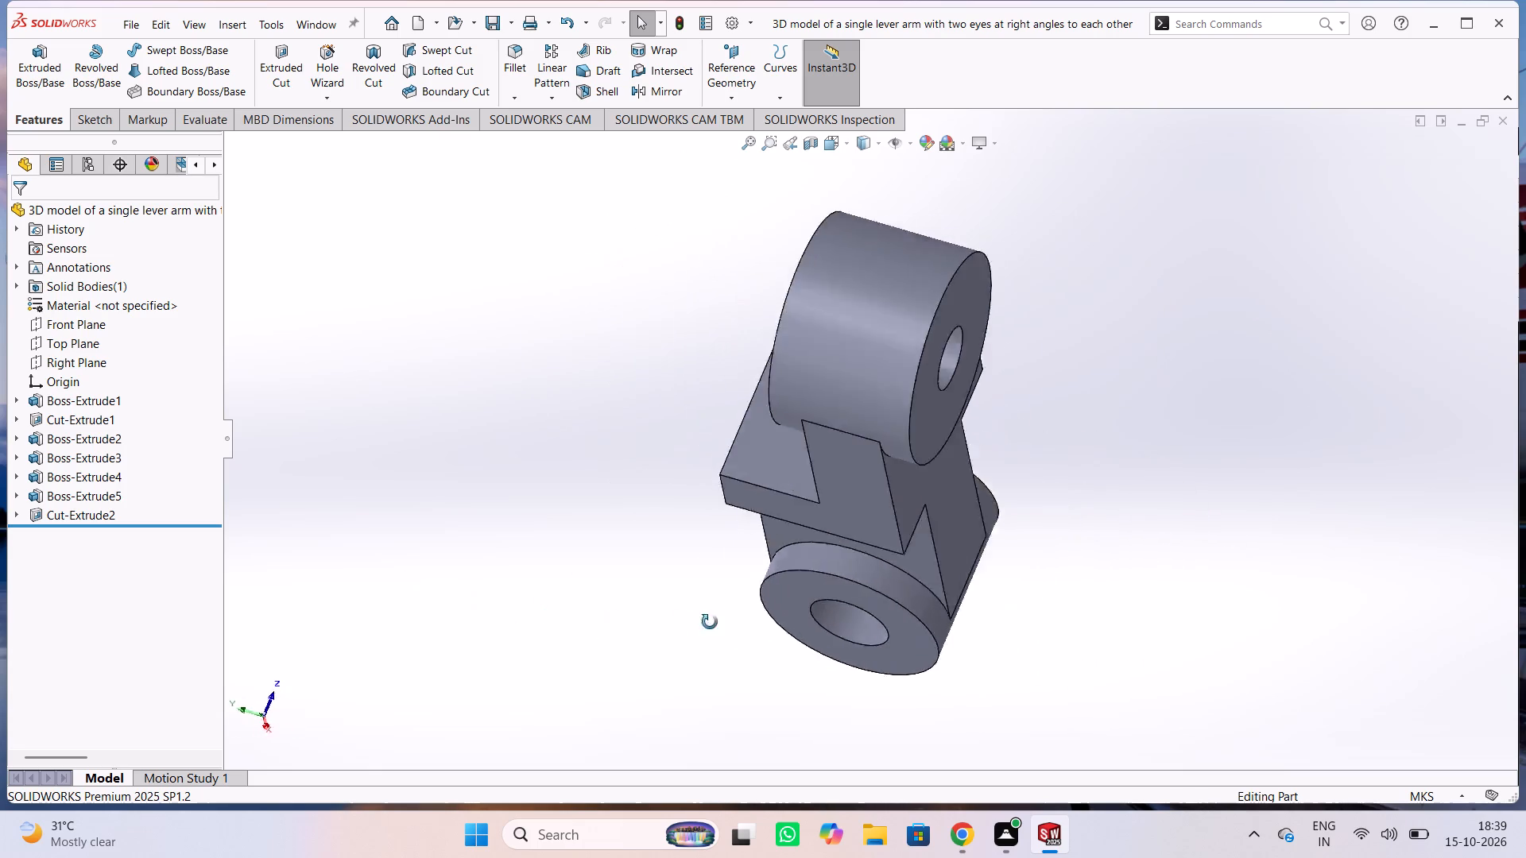
middle_drag(710, 622, 984, 584)
middle_drag(1067, 535, 832, 694)
scroll(1089, 461, up, 1)
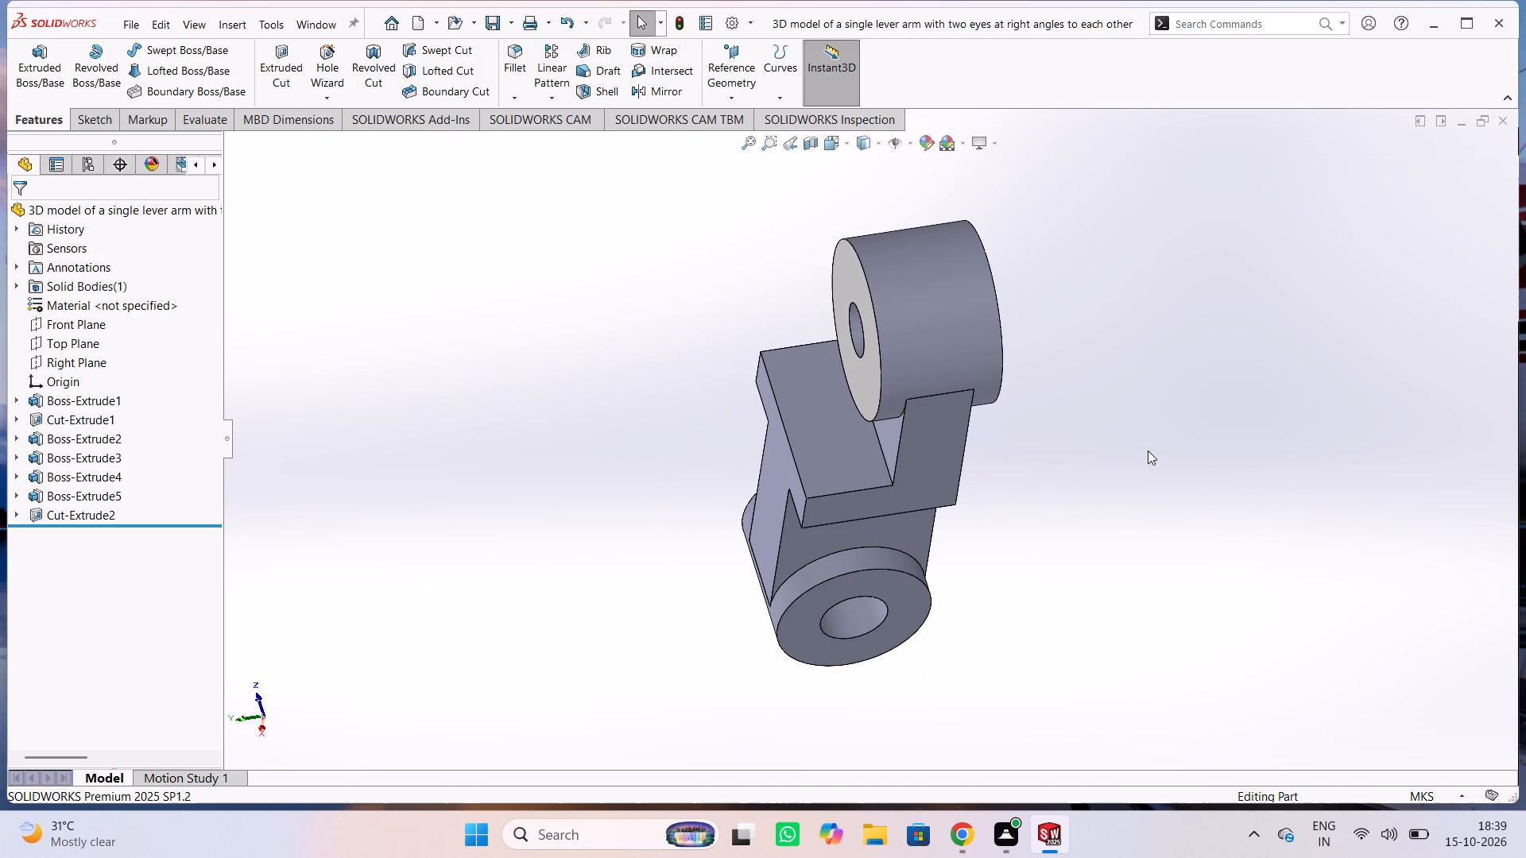
middle_drag(1156, 367, 854, 555)
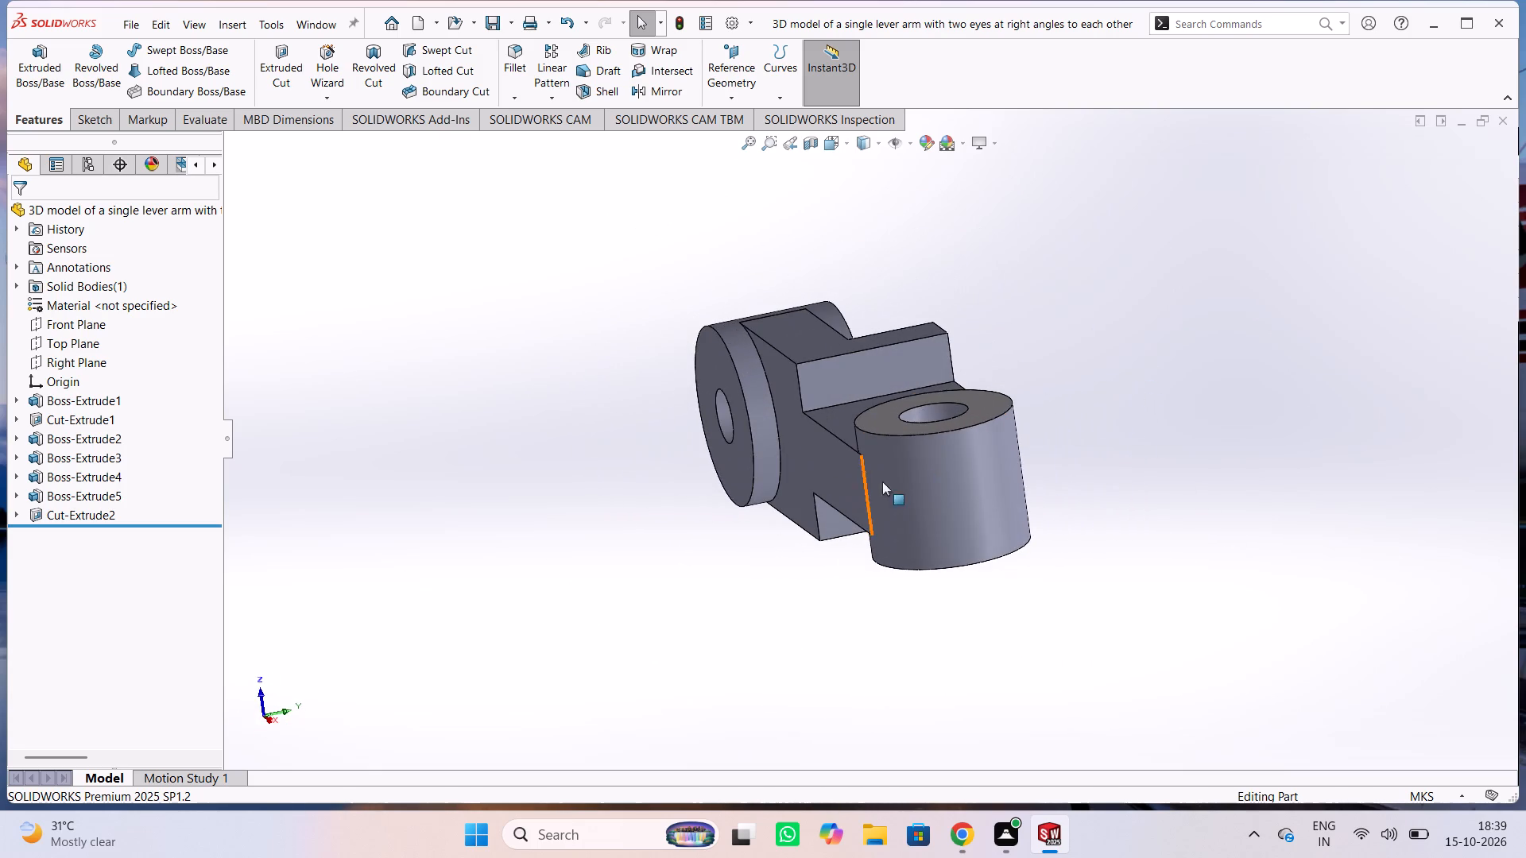
middle_drag(1191, 315, 680, 551)
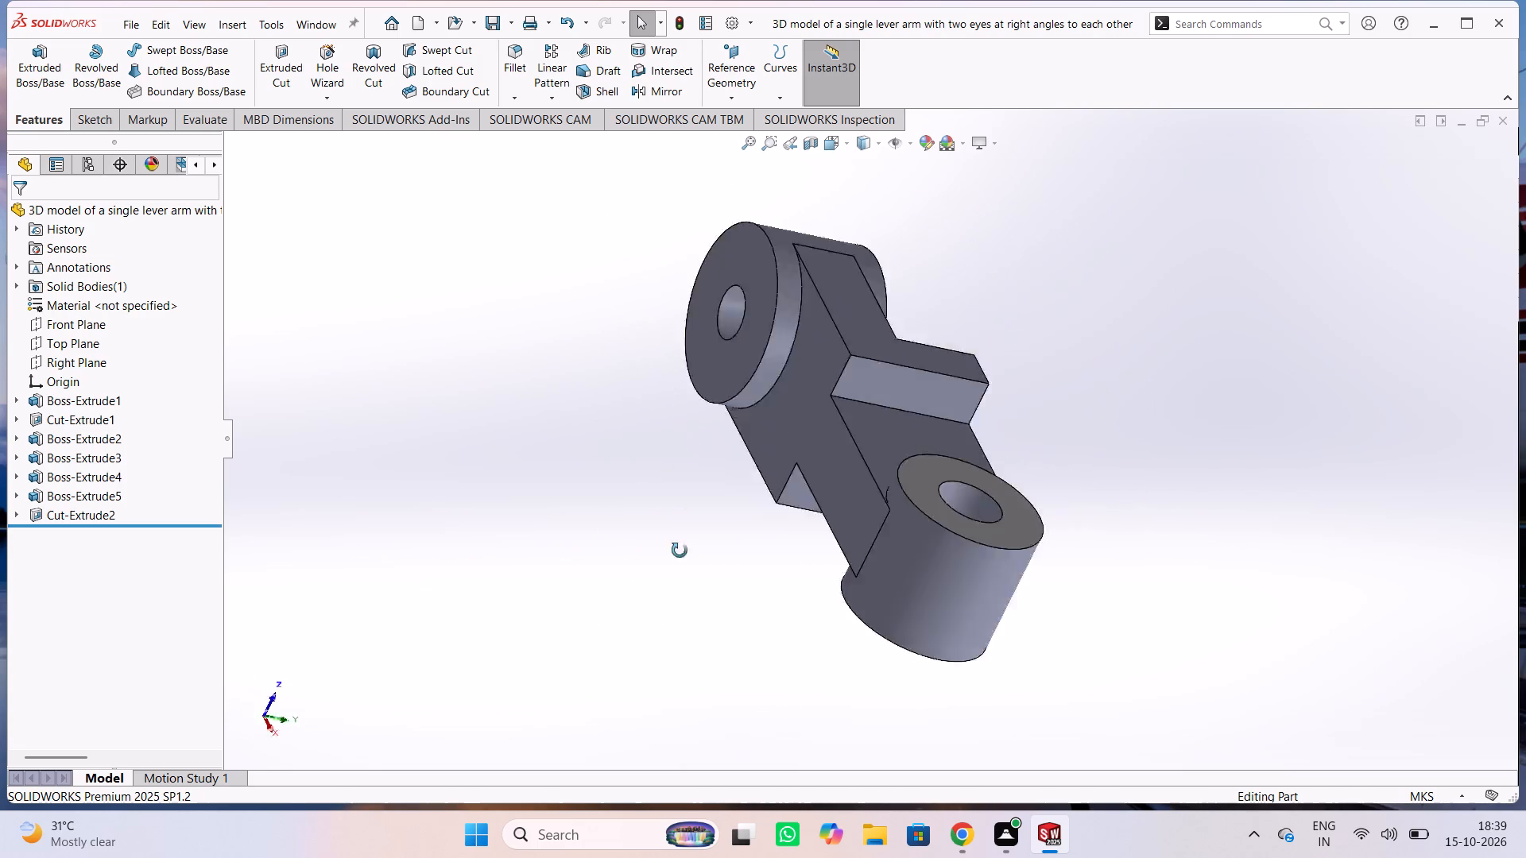
middle_drag(680, 551, 1296, 522)
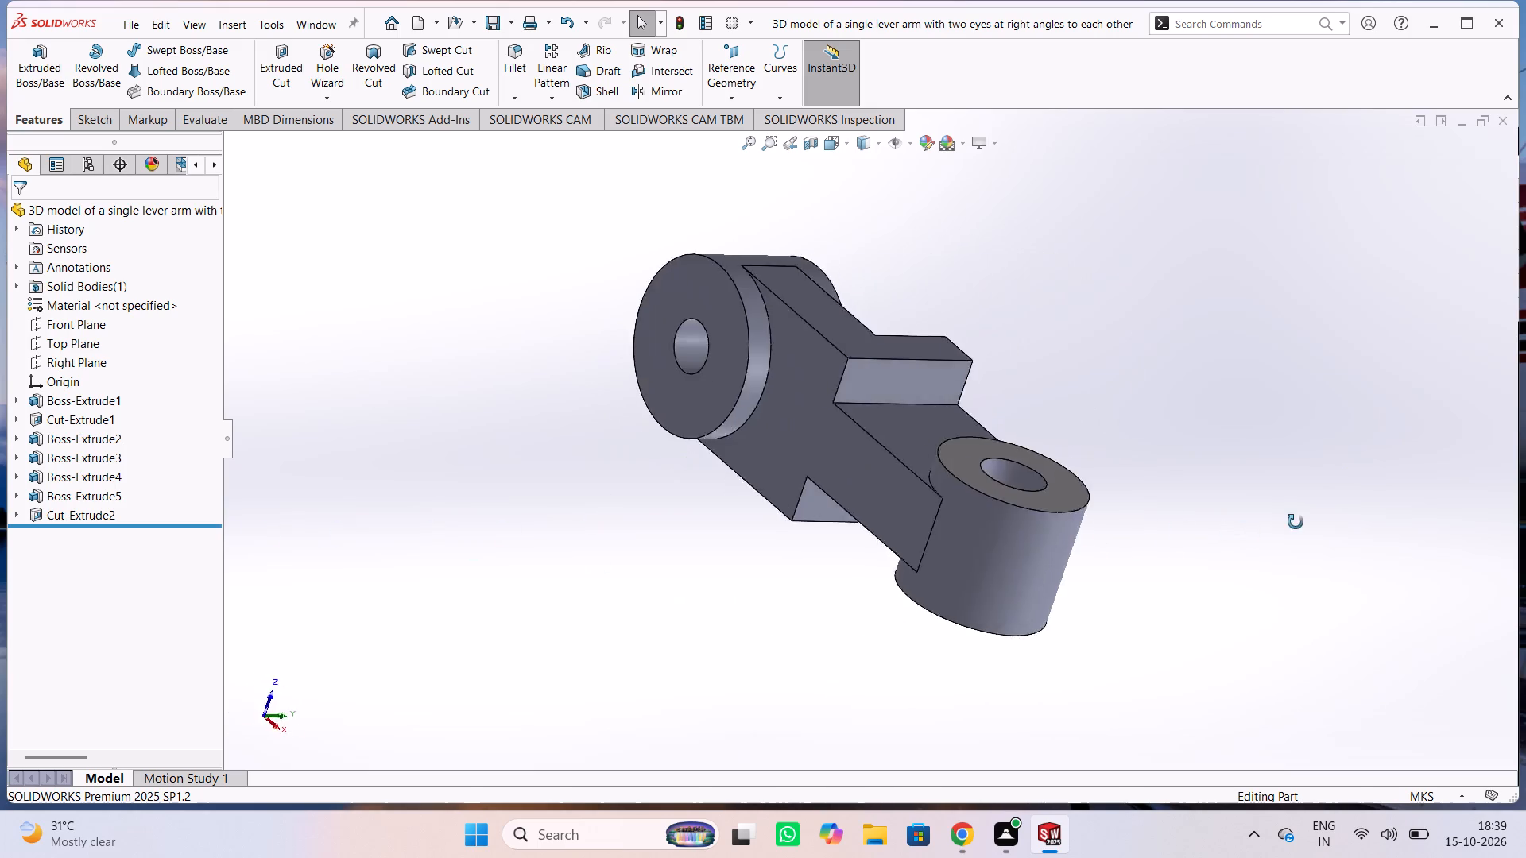
middle_drag(1296, 522, 1067, 509)
middle_drag(1124, 506, 1185, 466)
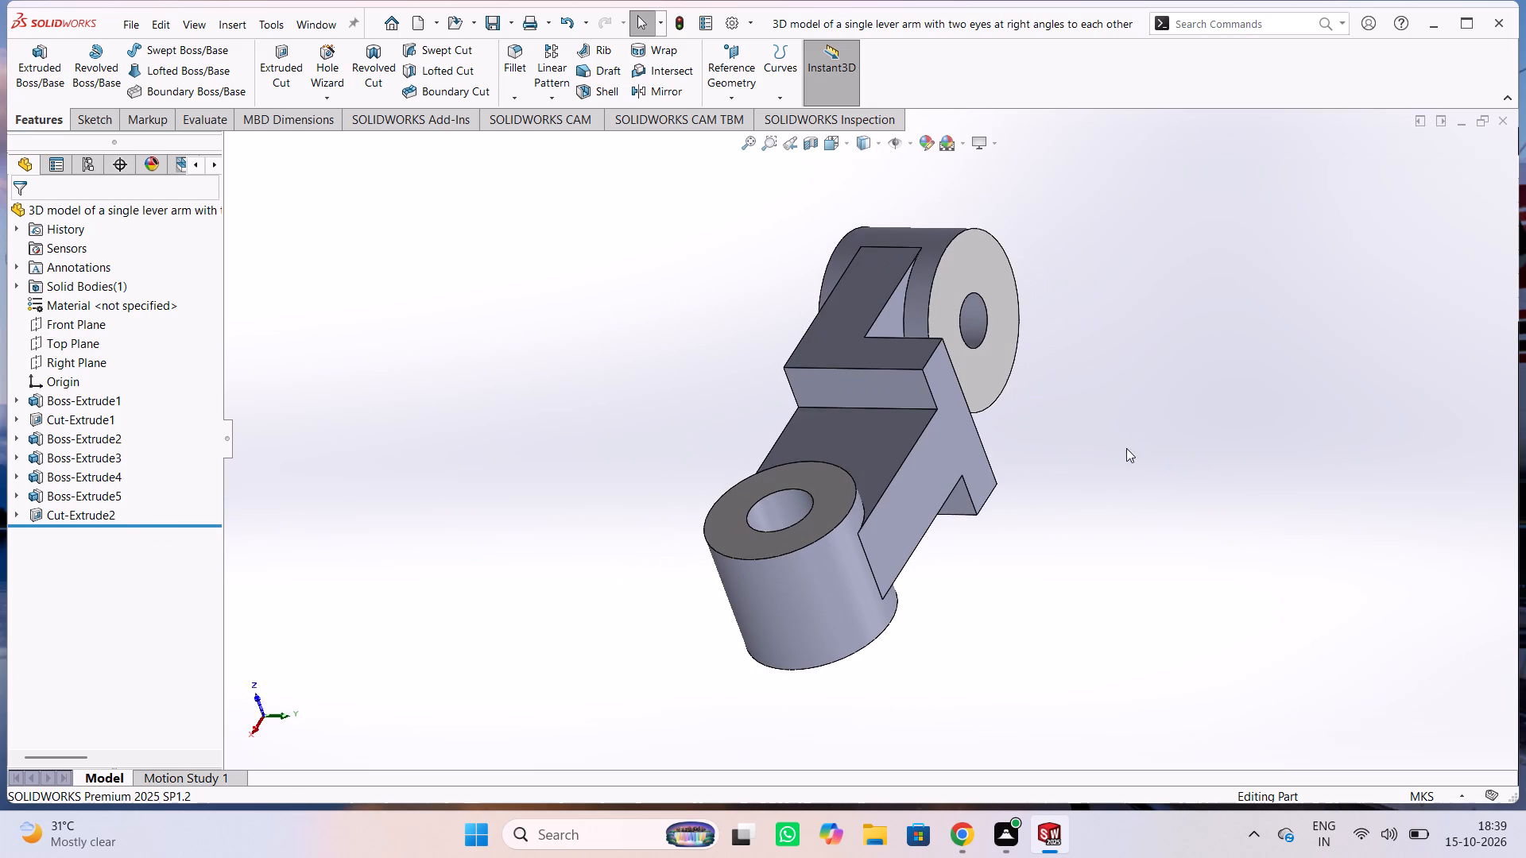
middle_drag(626, 422, 1289, 470)
scroll(626, 422, up, 1)
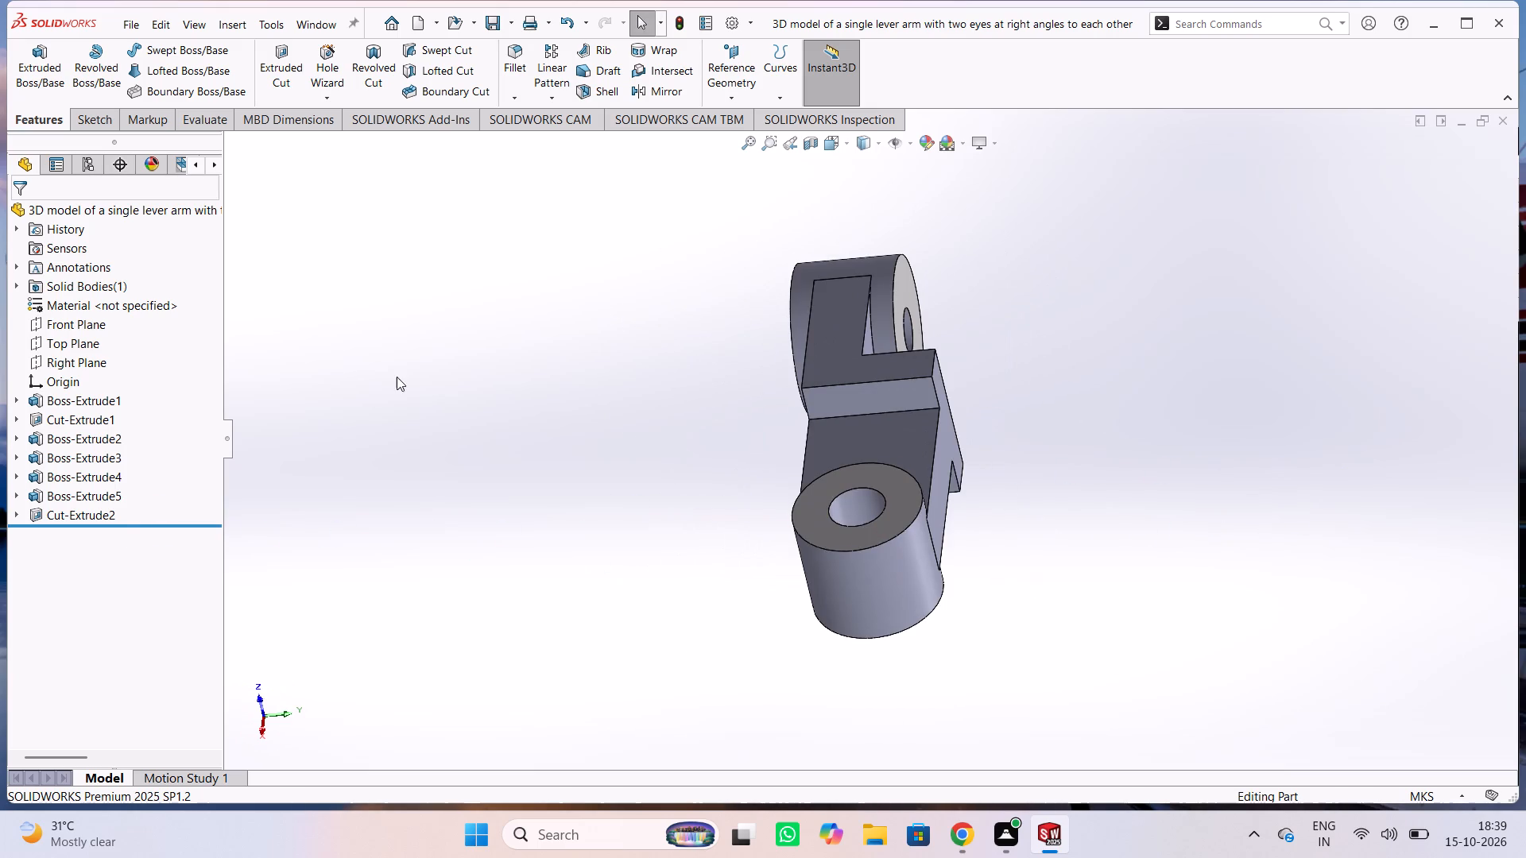
middle_drag(396, 375, 60, 539)
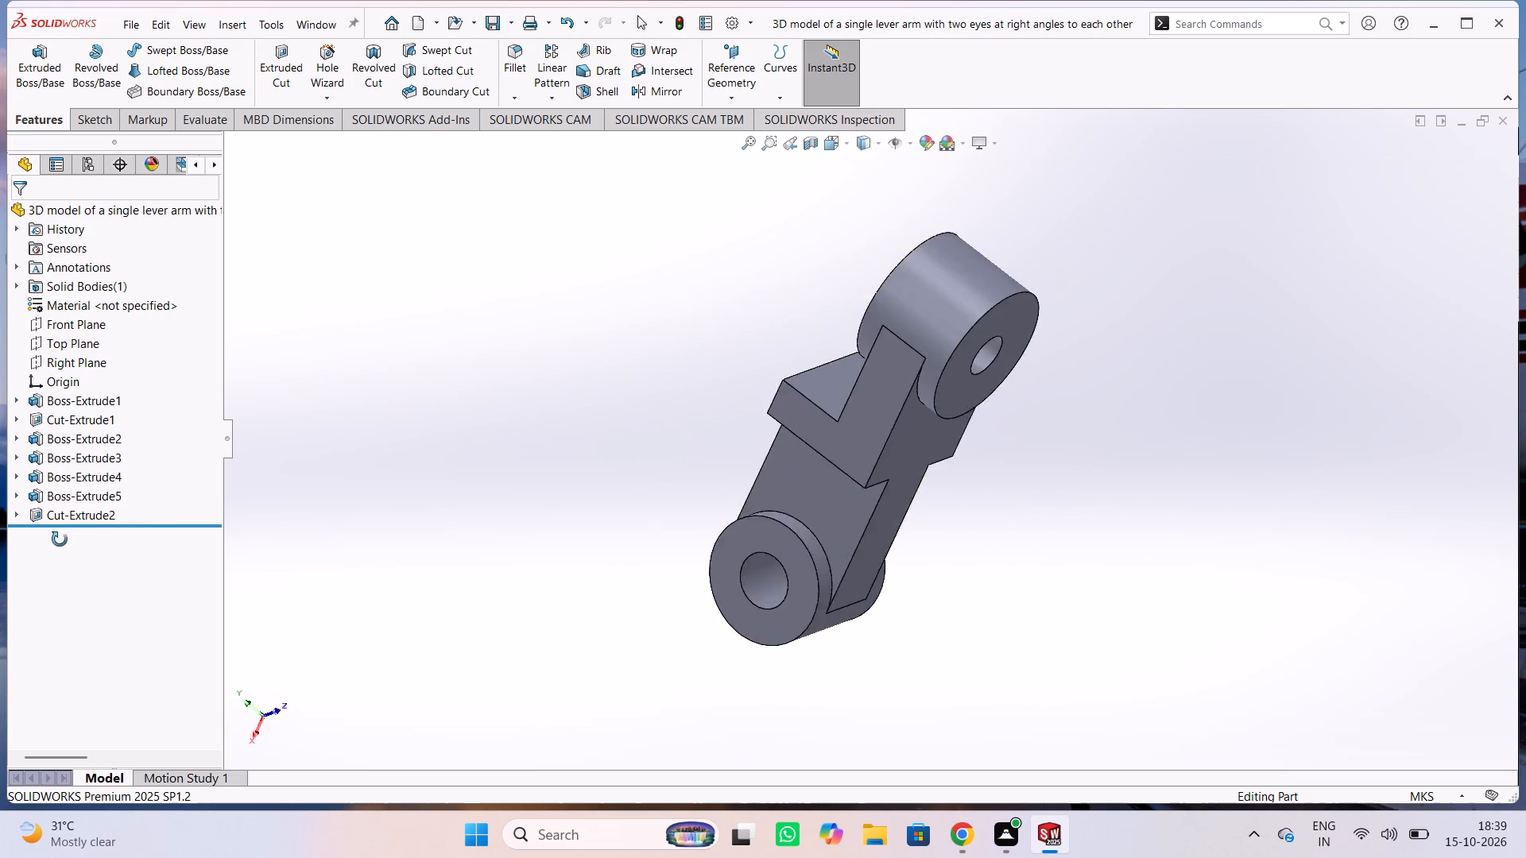
middle_drag(60, 539, 1073, 425)
middle_drag(483, 293, 745, 467)
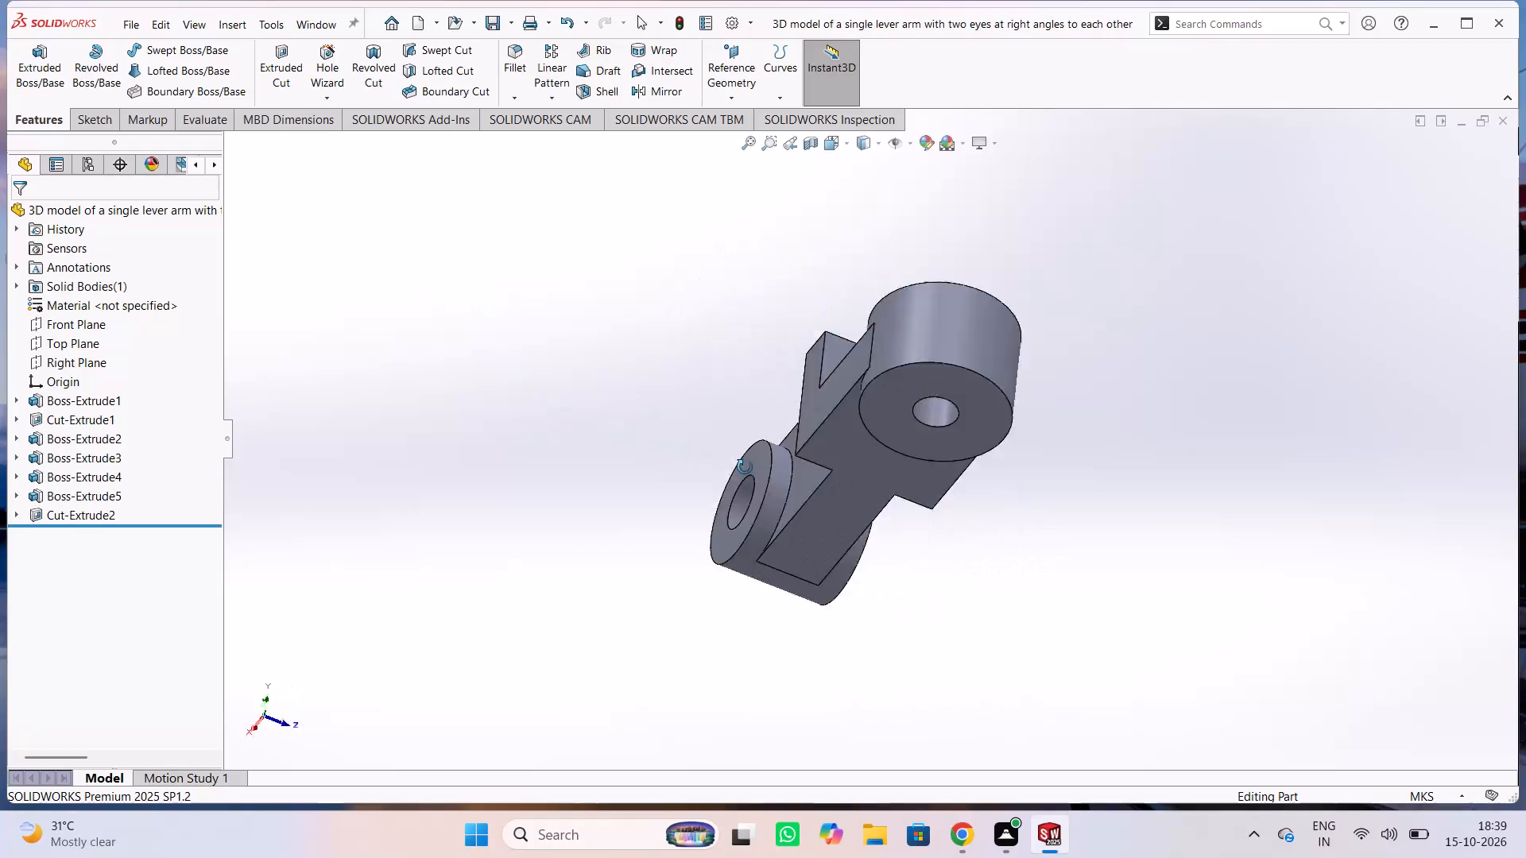
middle_drag(745, 467, 1323, 450)
middle_drag(1323, 450, 761, 480)
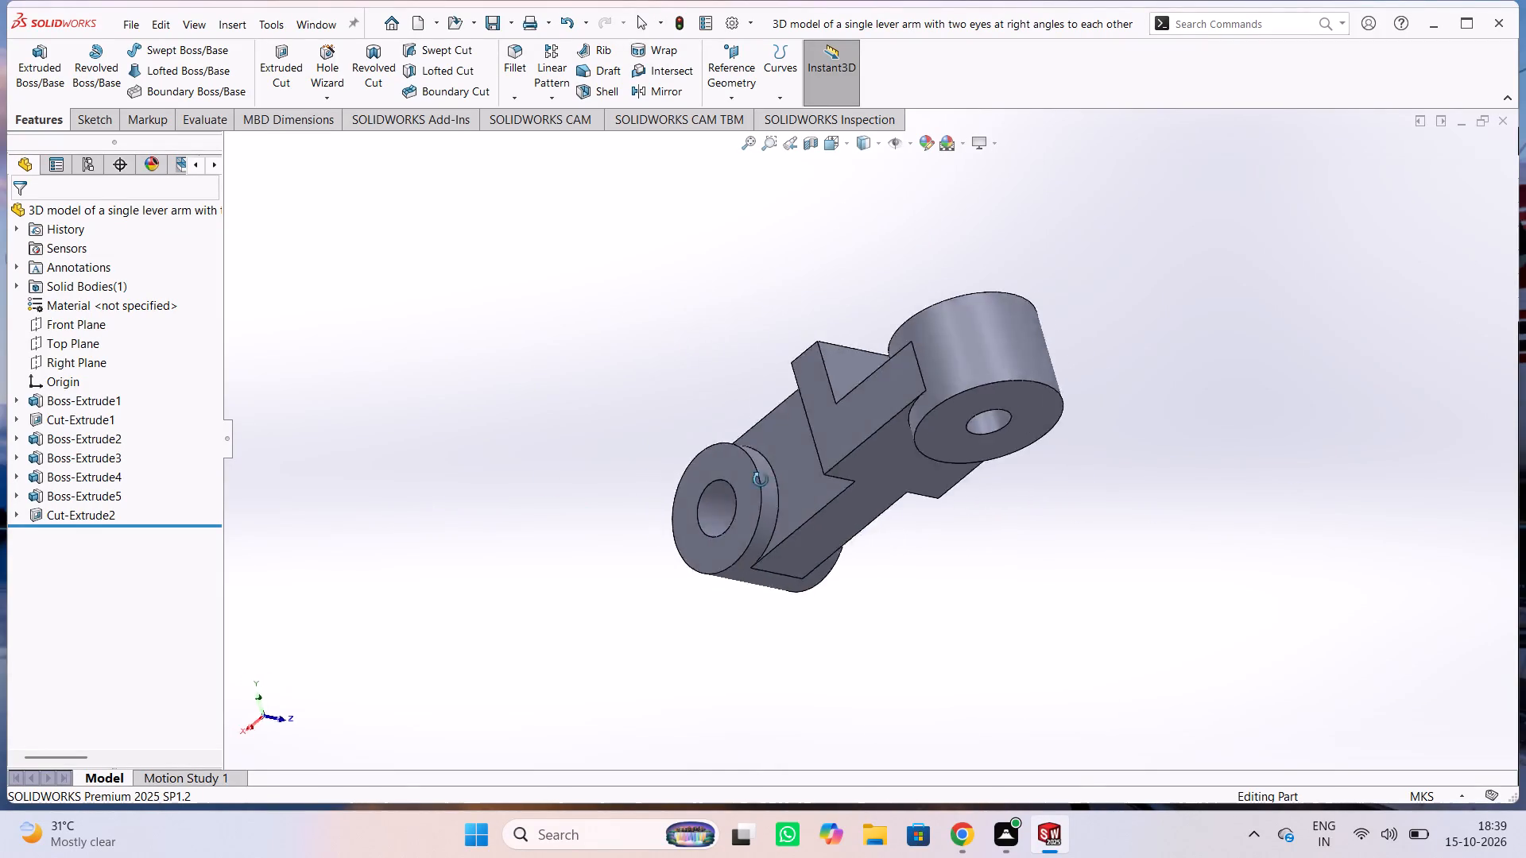
middle_drag(761, 480, 1075, 468)
middle_drag(320, 355, 831, 476)
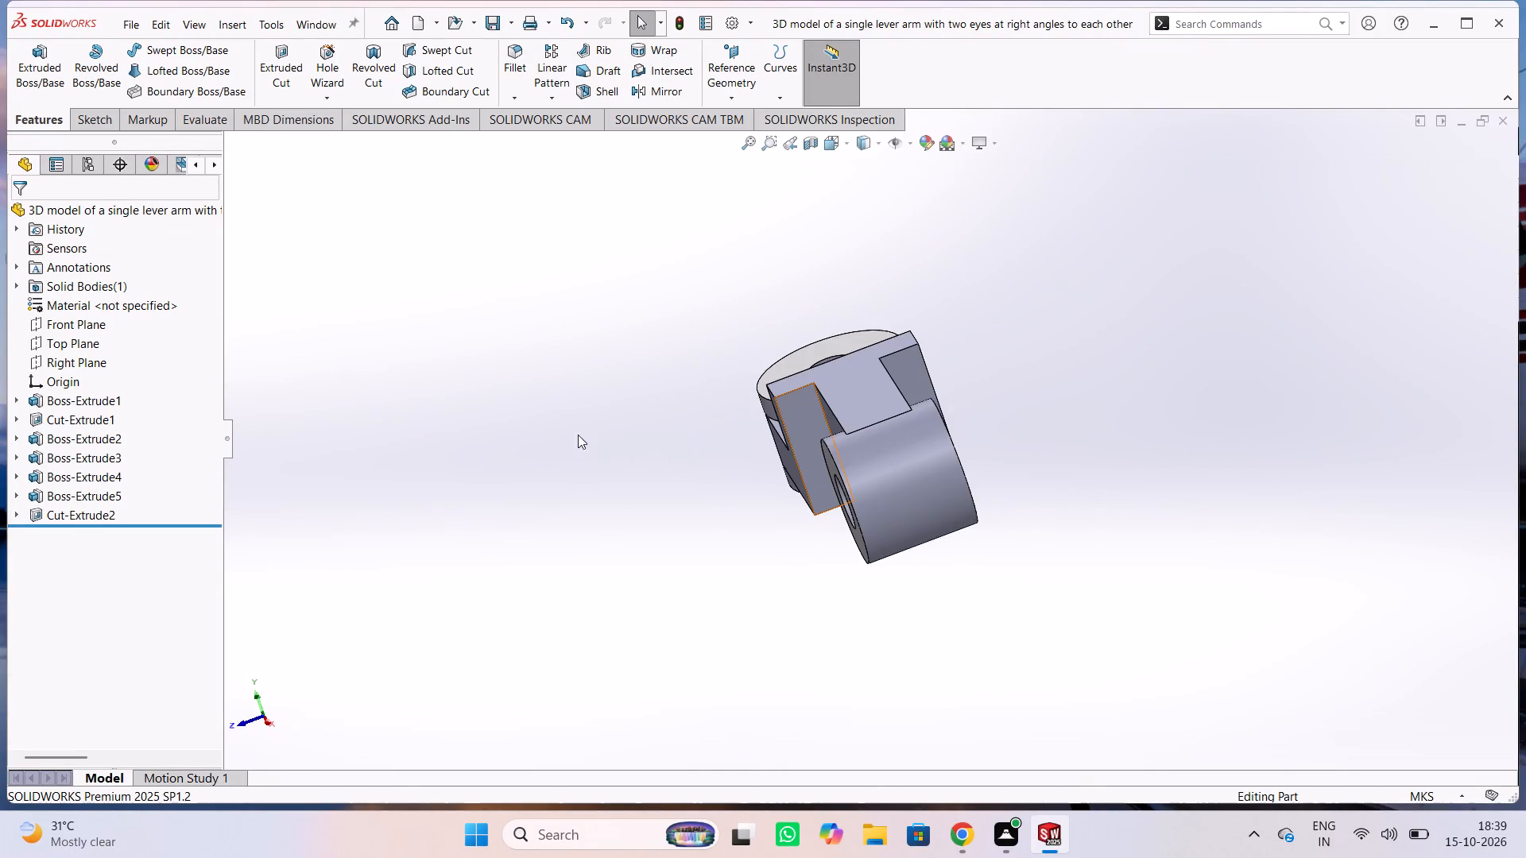
middle_drag(476, 371, 825, 508)
middle_drag(576, 309, 779, 481)
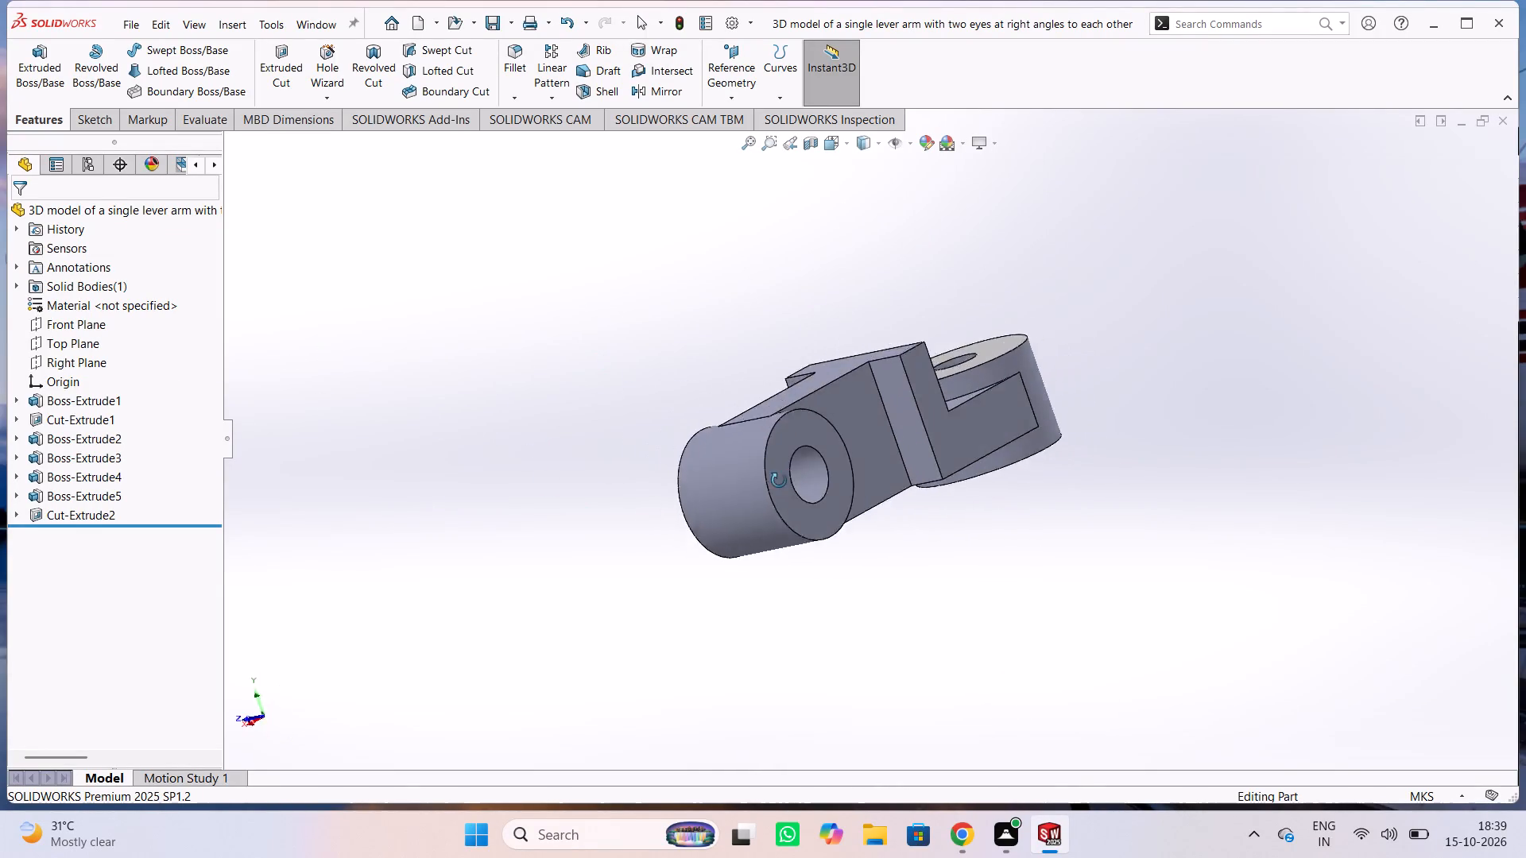
middle_drag(779, 481, 1259, 448)
middle_drag(667, 285, 738, 389)
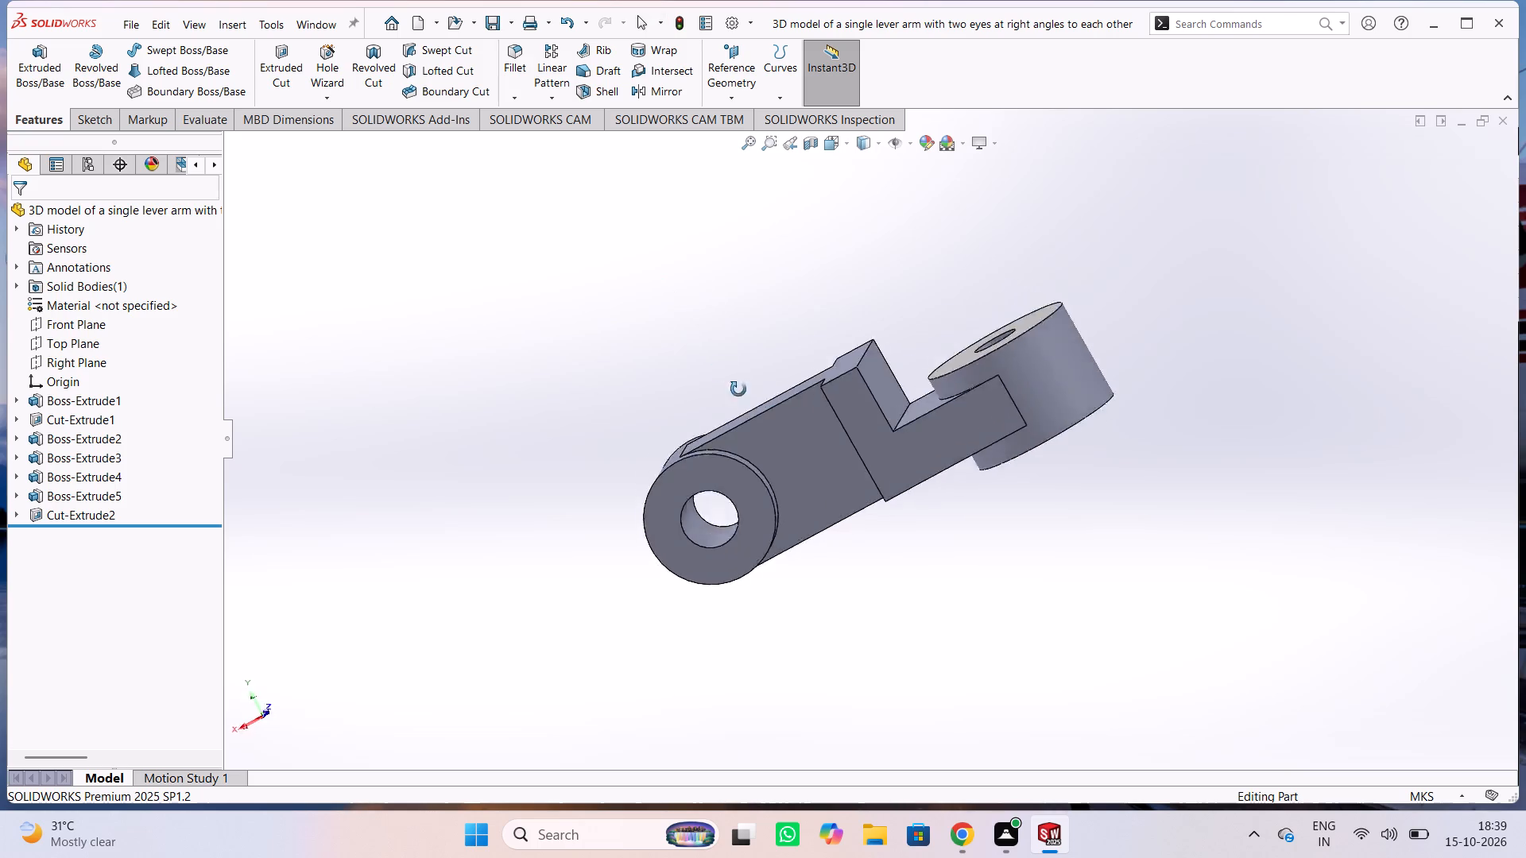
middle_drag(738, 389, 1130, 464)
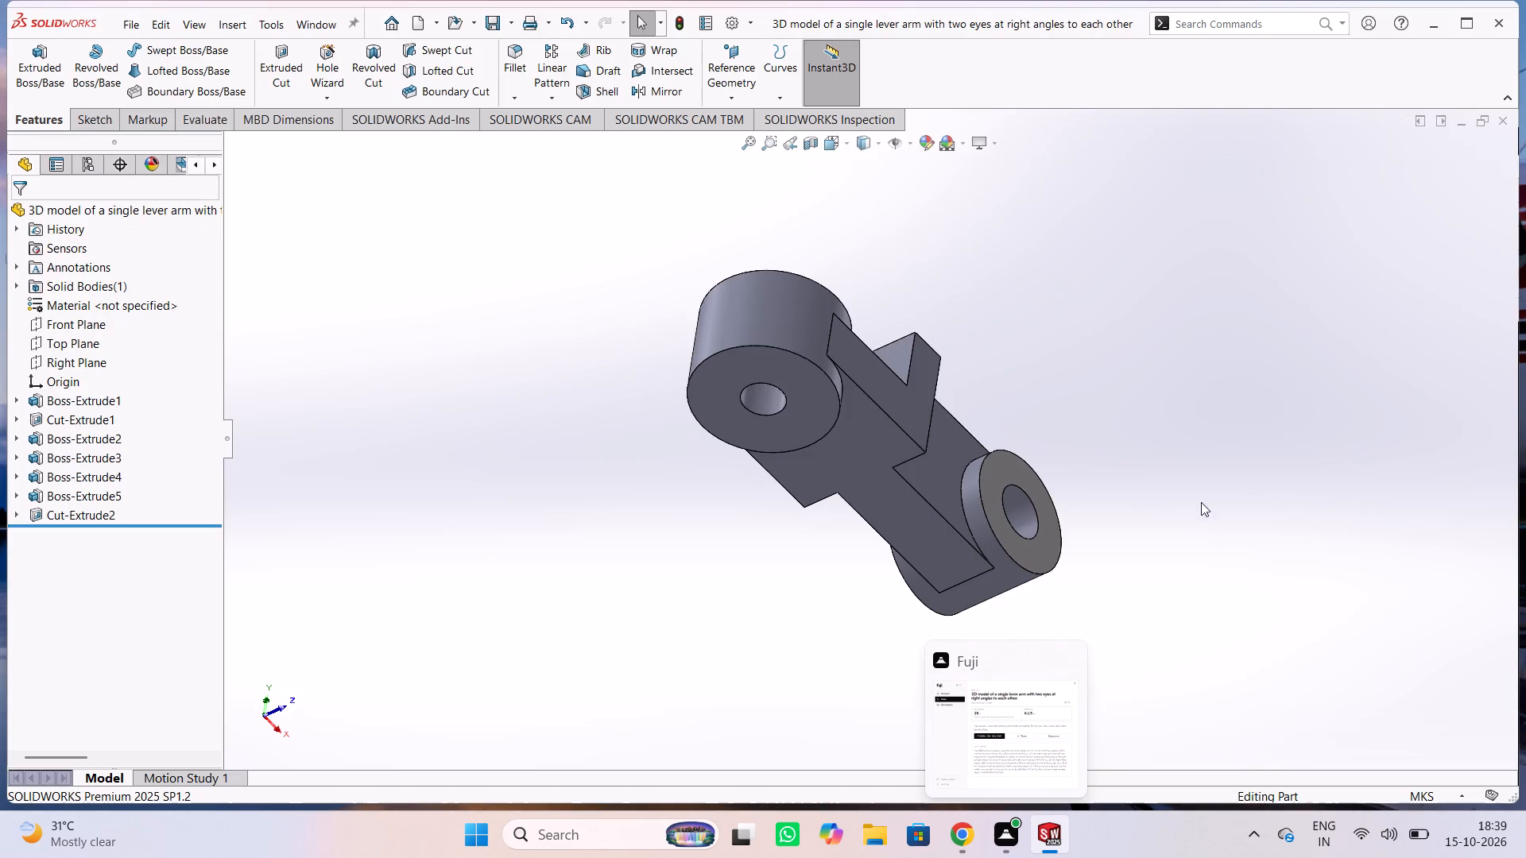
middle_drag(1205, 478, 830, 413)
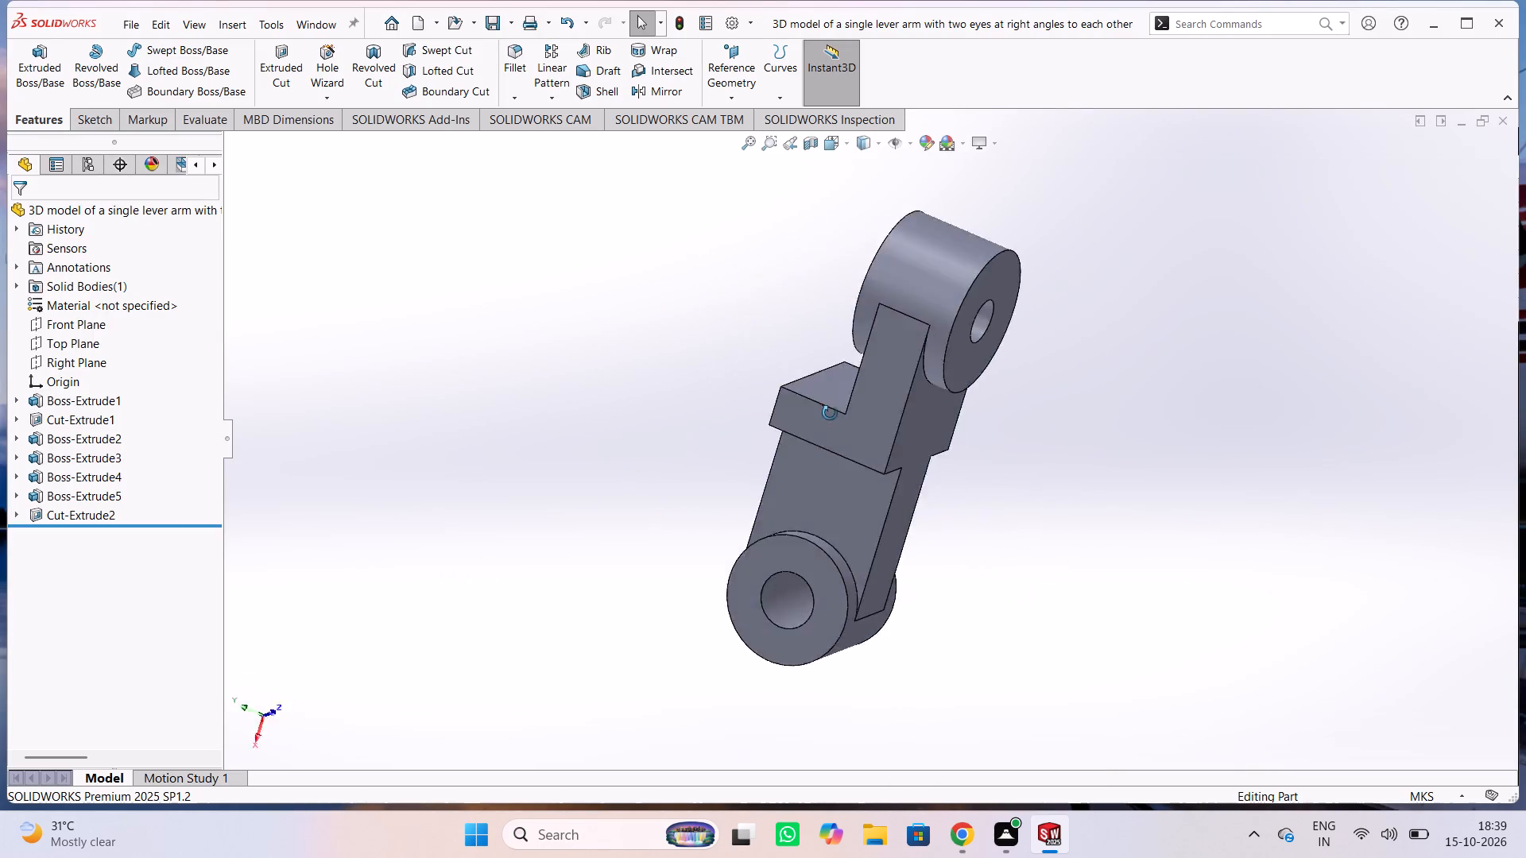
middle_drag(830, 413, 1163, 619)
middle_drag(602, 467, 894, 571)
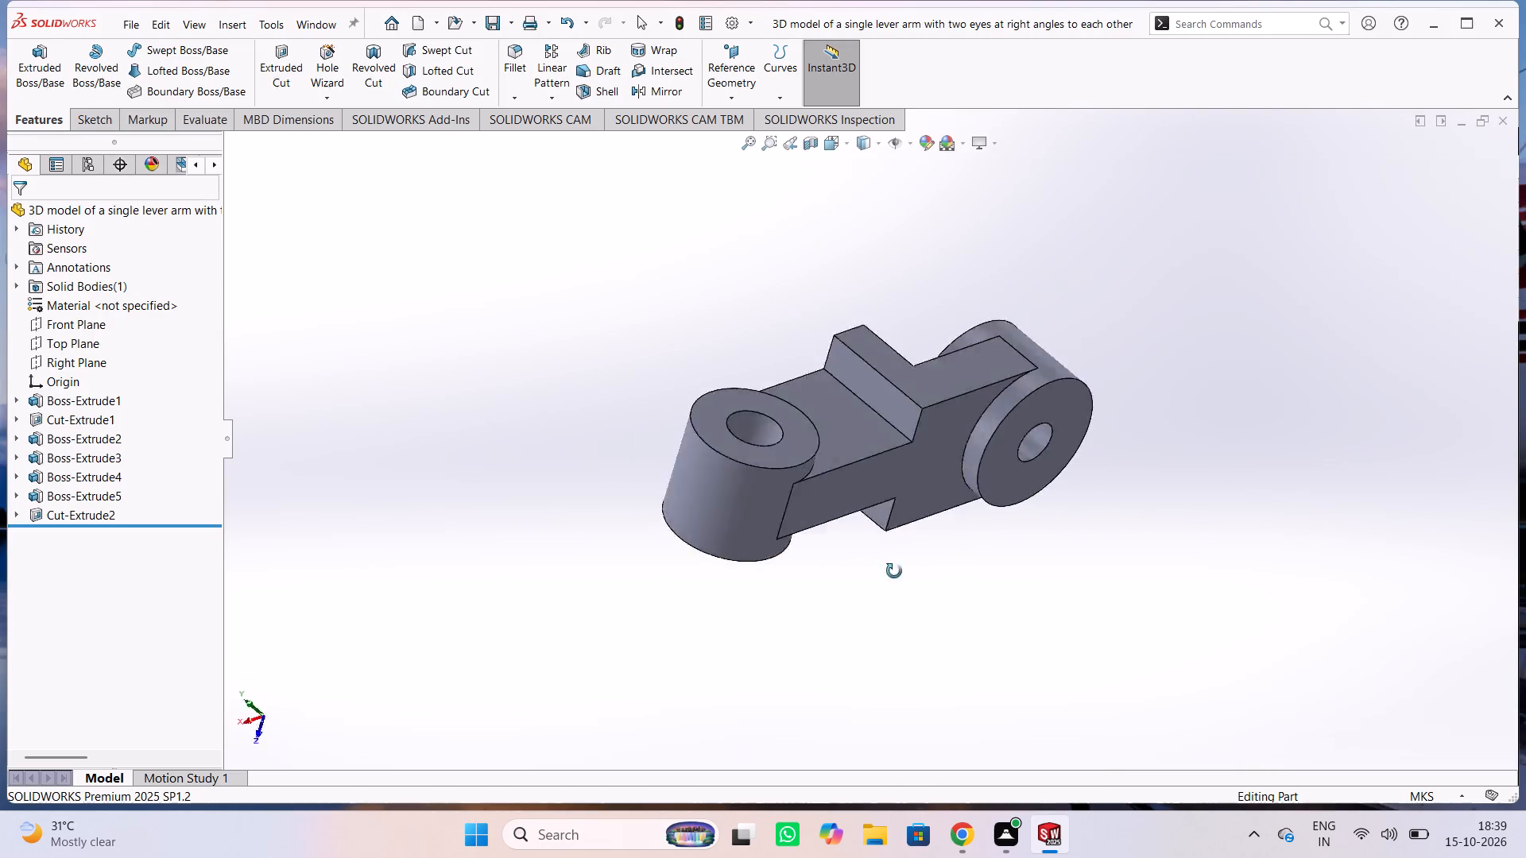
middle_drag(894, 571, 1229, 571)
middle_drag(521, 416, 1415, 588)
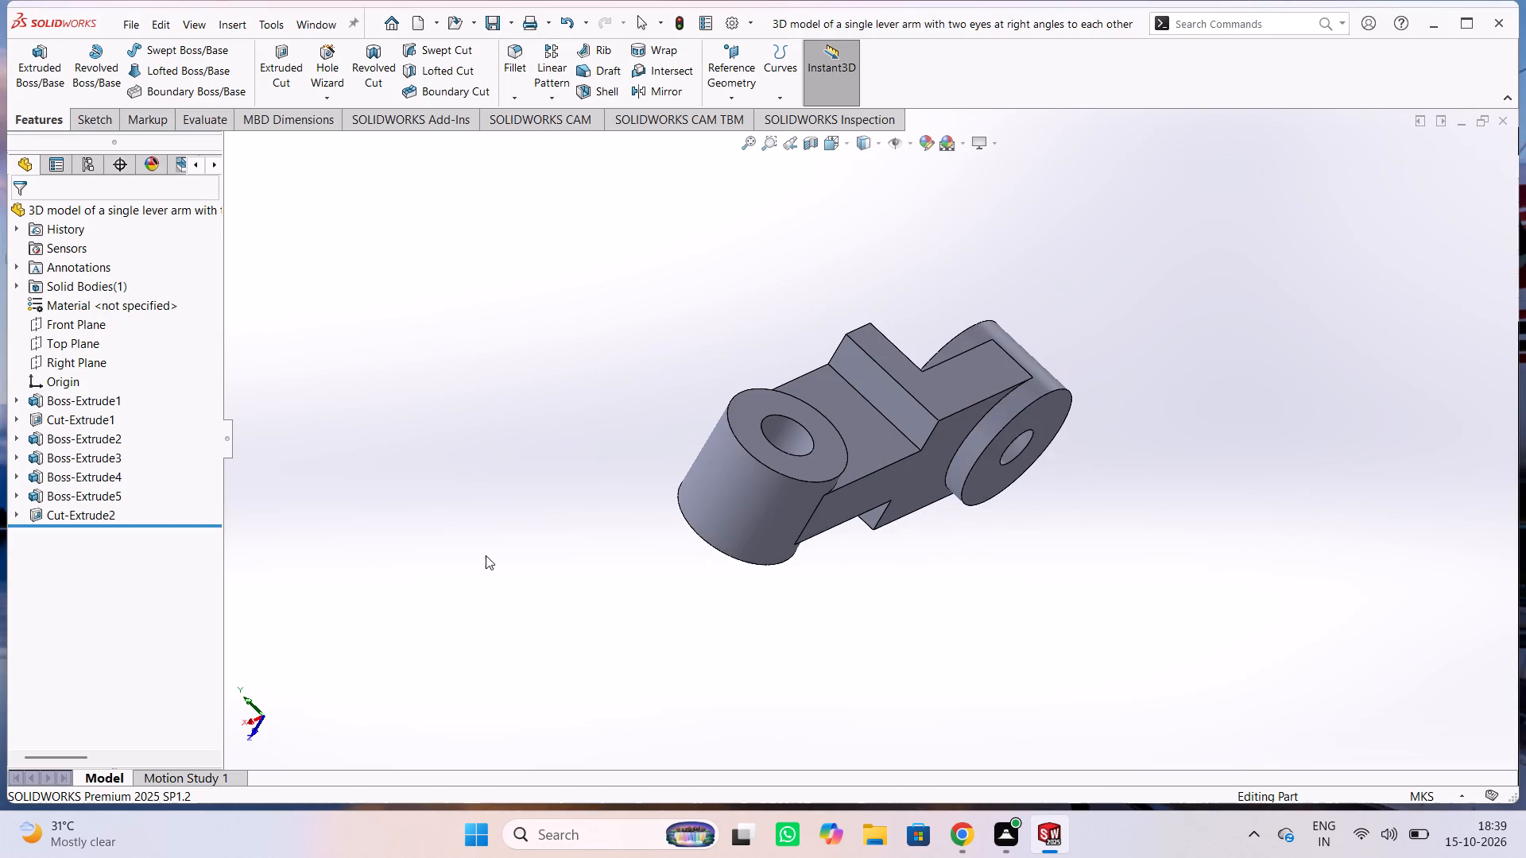
Start a planar section view of the lever arm cut along the Front Plane.
middle_drag(458, 437, 1155, 583)
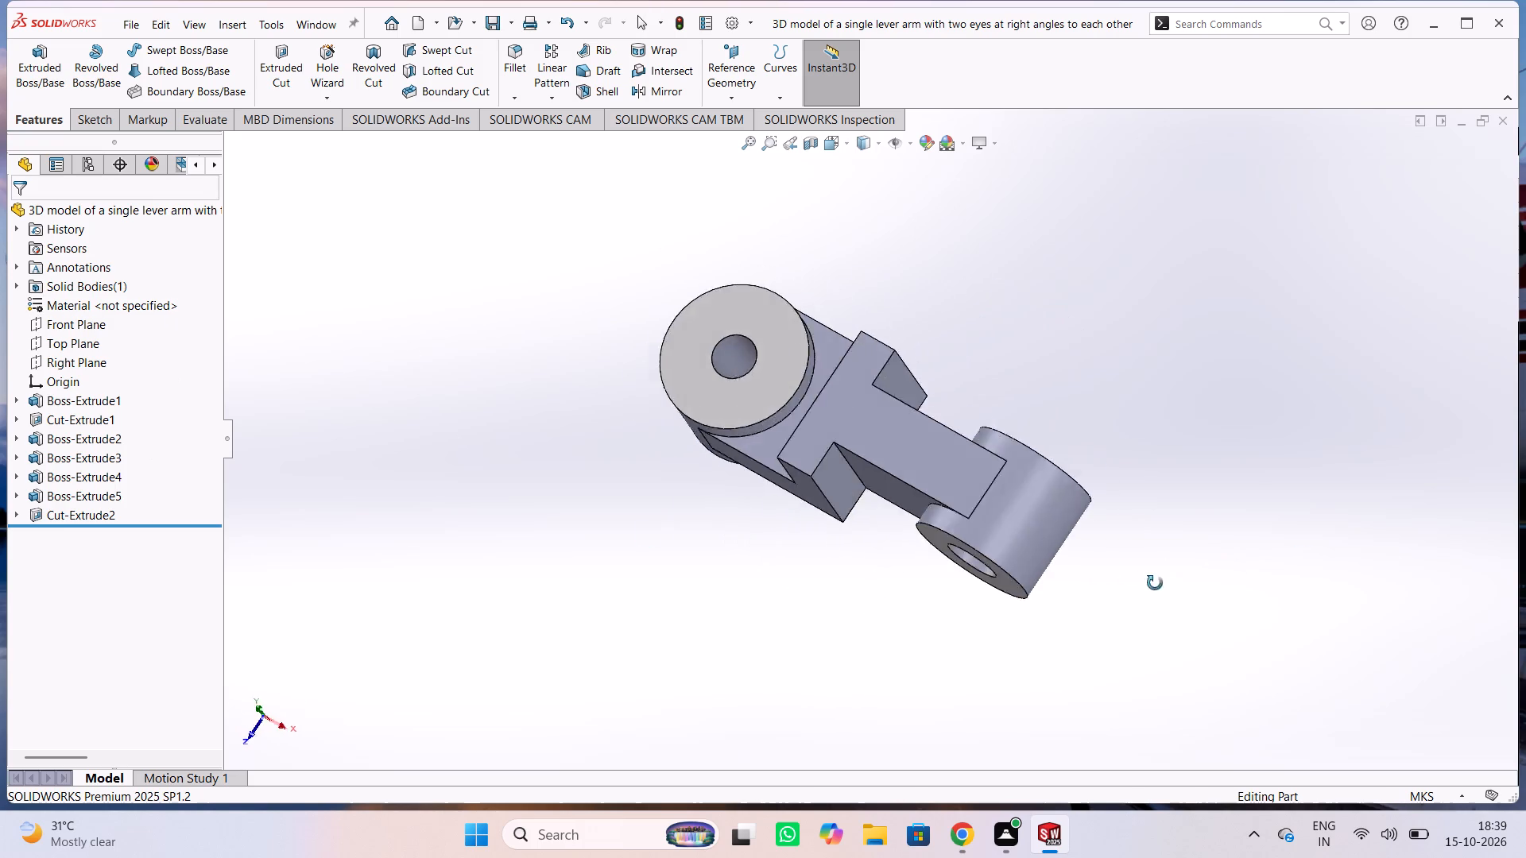
middle_drag(1155, 583, 523, 555)
middle_drag(566, 471, 874, 528)
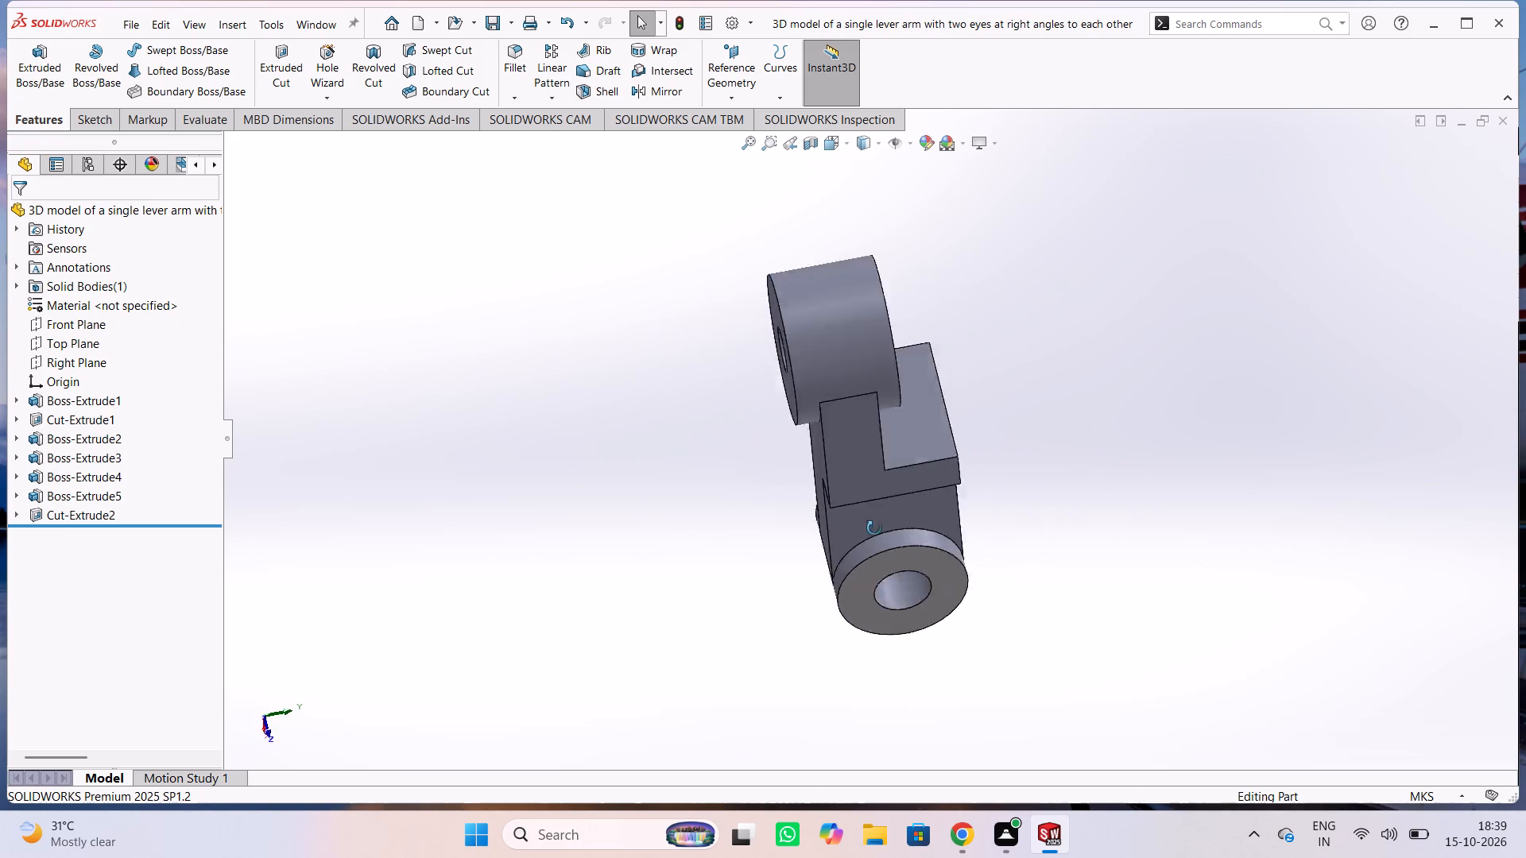
middle_drag(874, 528, 924, 536)
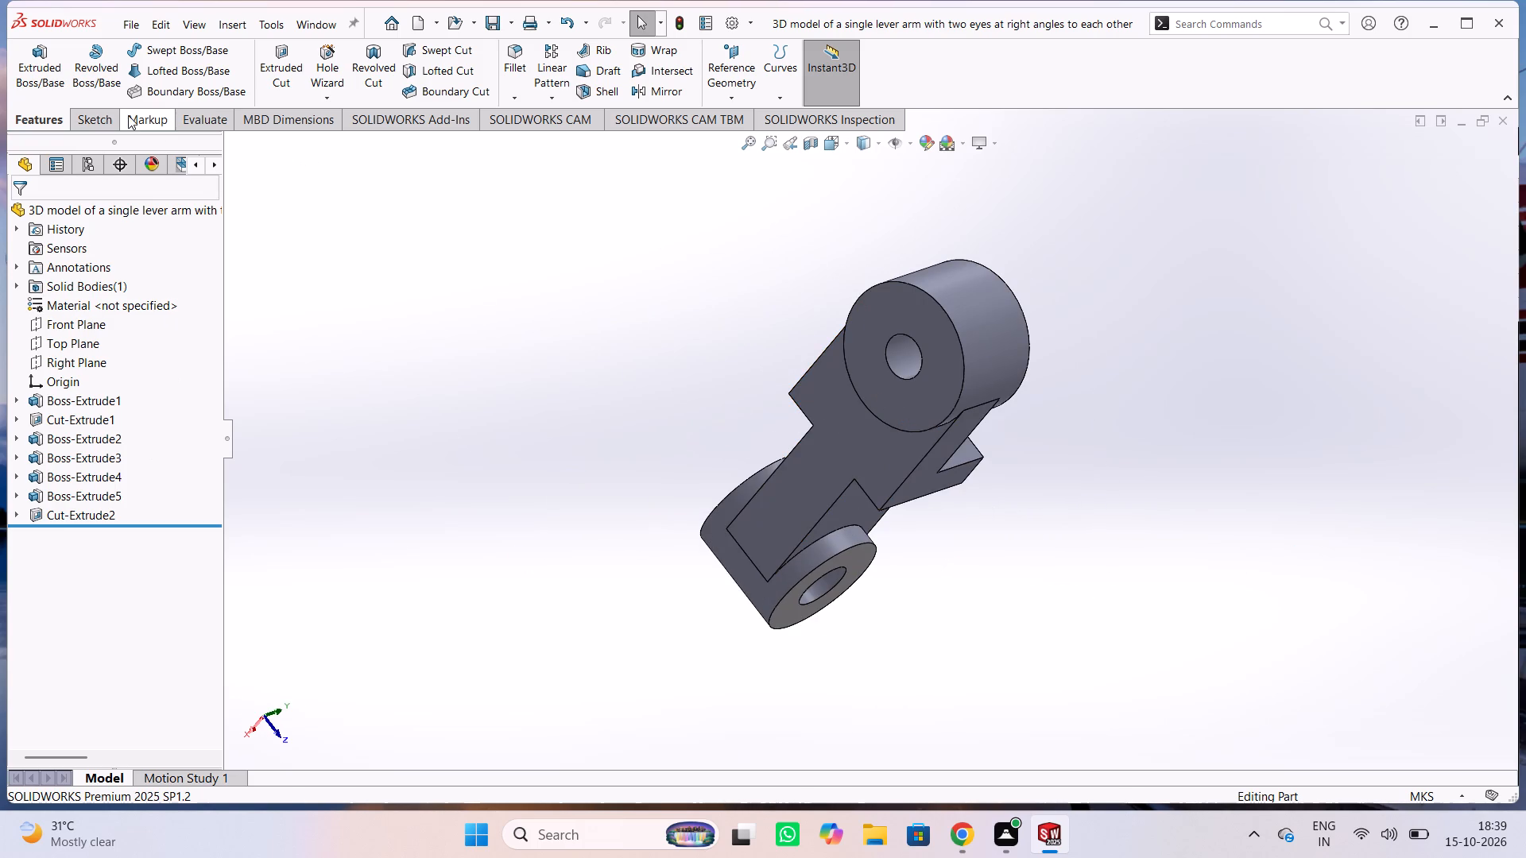
click(87, 118)
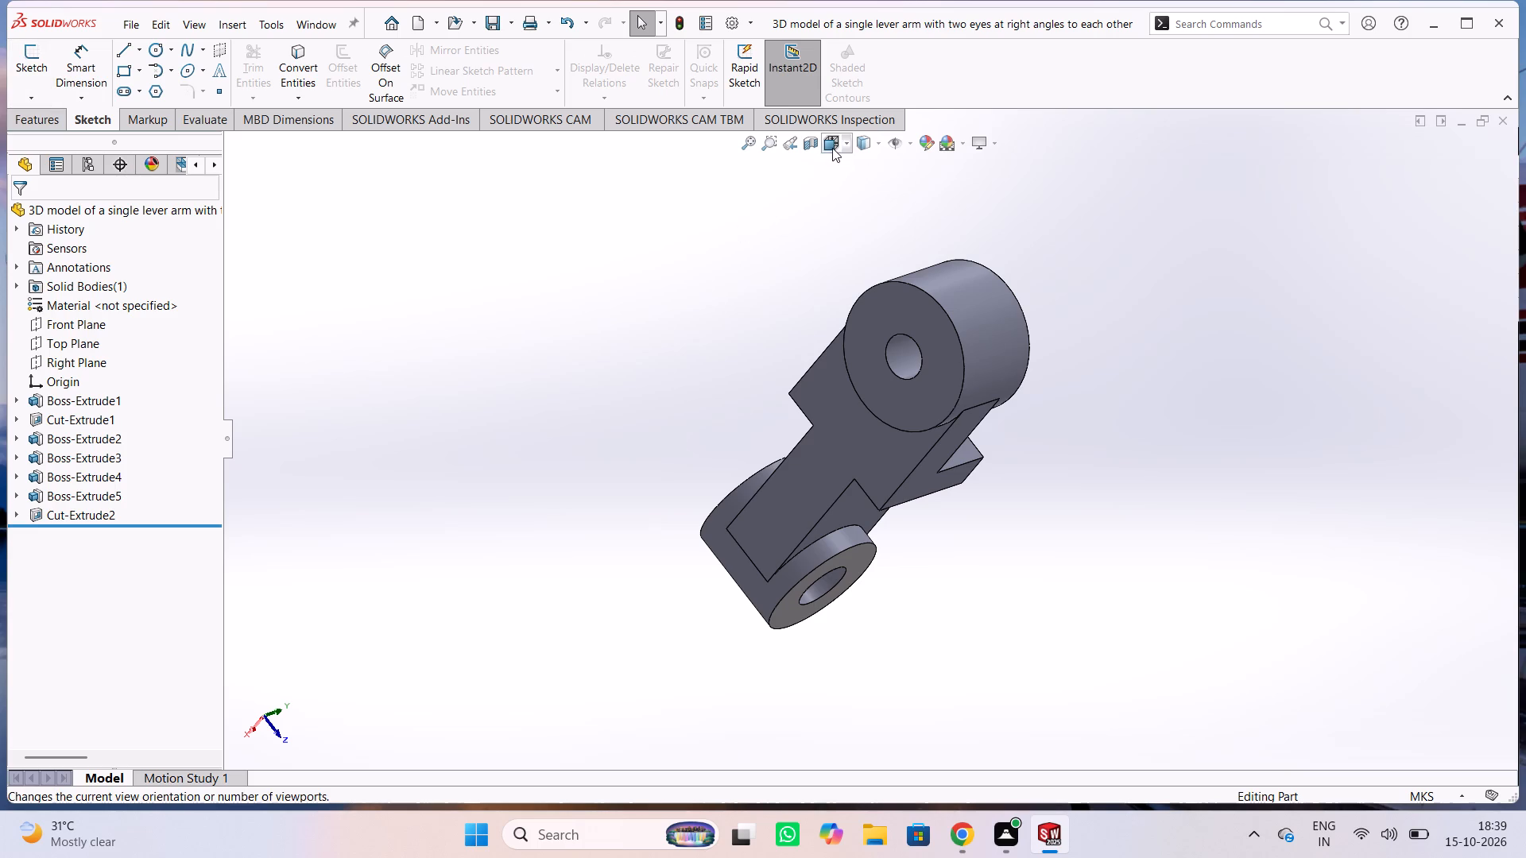
click(816, 146)
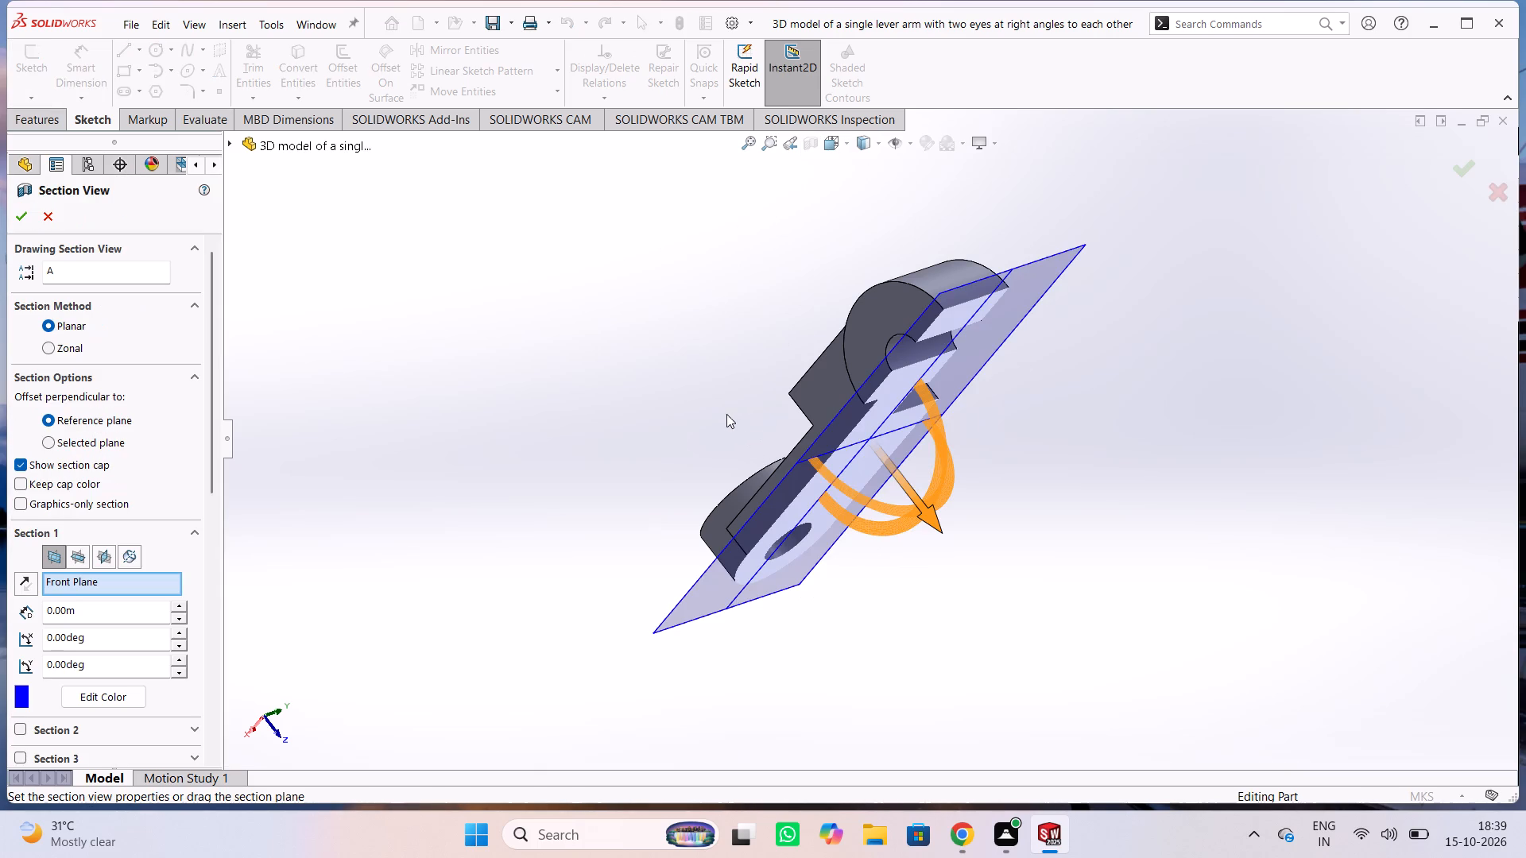
Examine the Front Plane section of the lever arm from all sides, including both cut bores, the stepped body and the outer faces.
middle_drag(970, 614, 1132, 417)
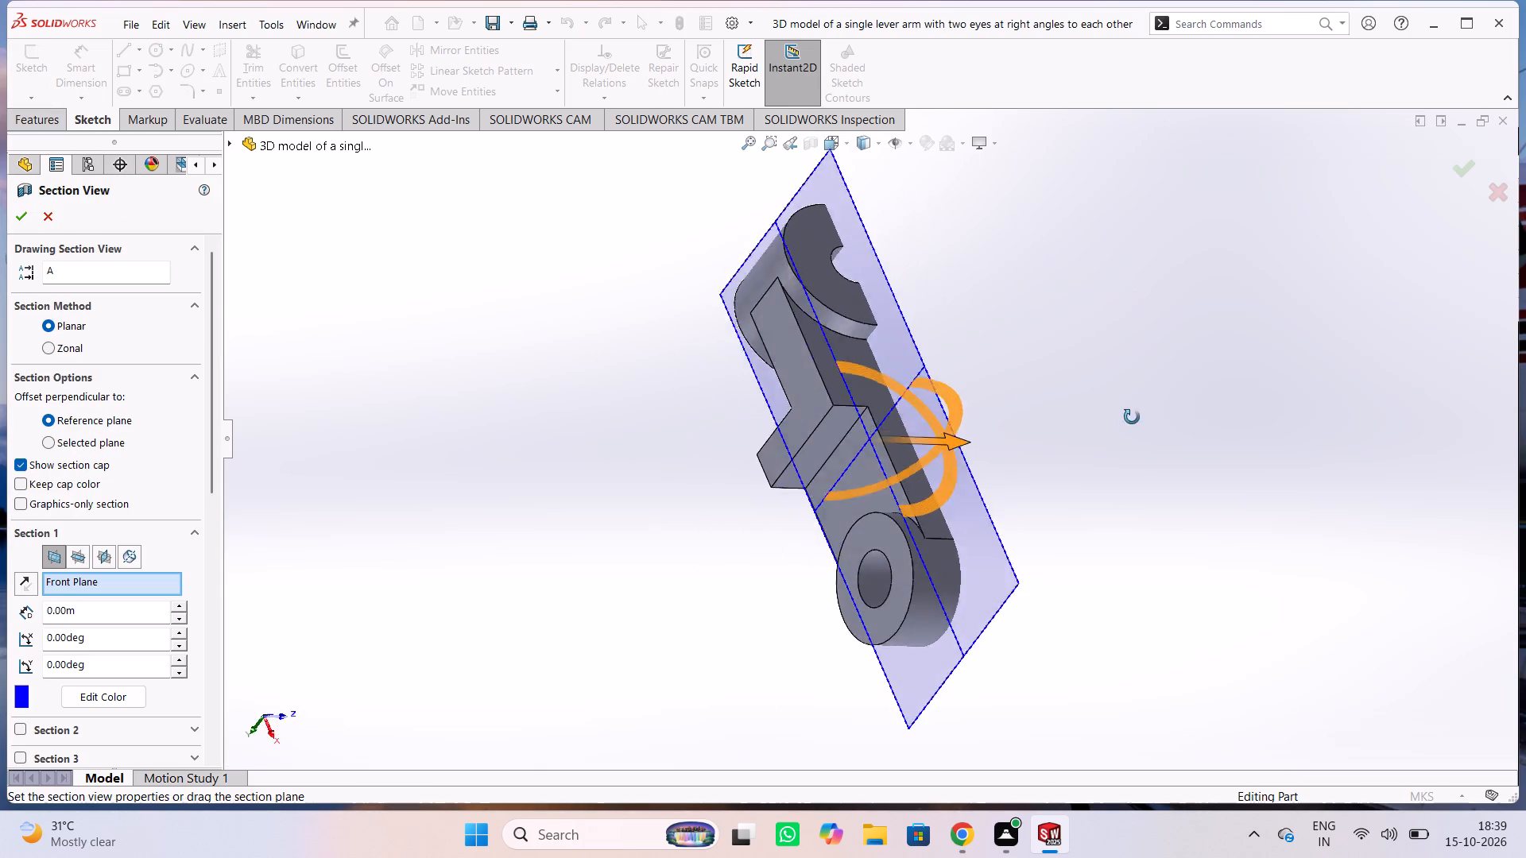
middle_drag(1132, 417, 1525, 406)
middle_drag(1139, 488, 1140, 491)
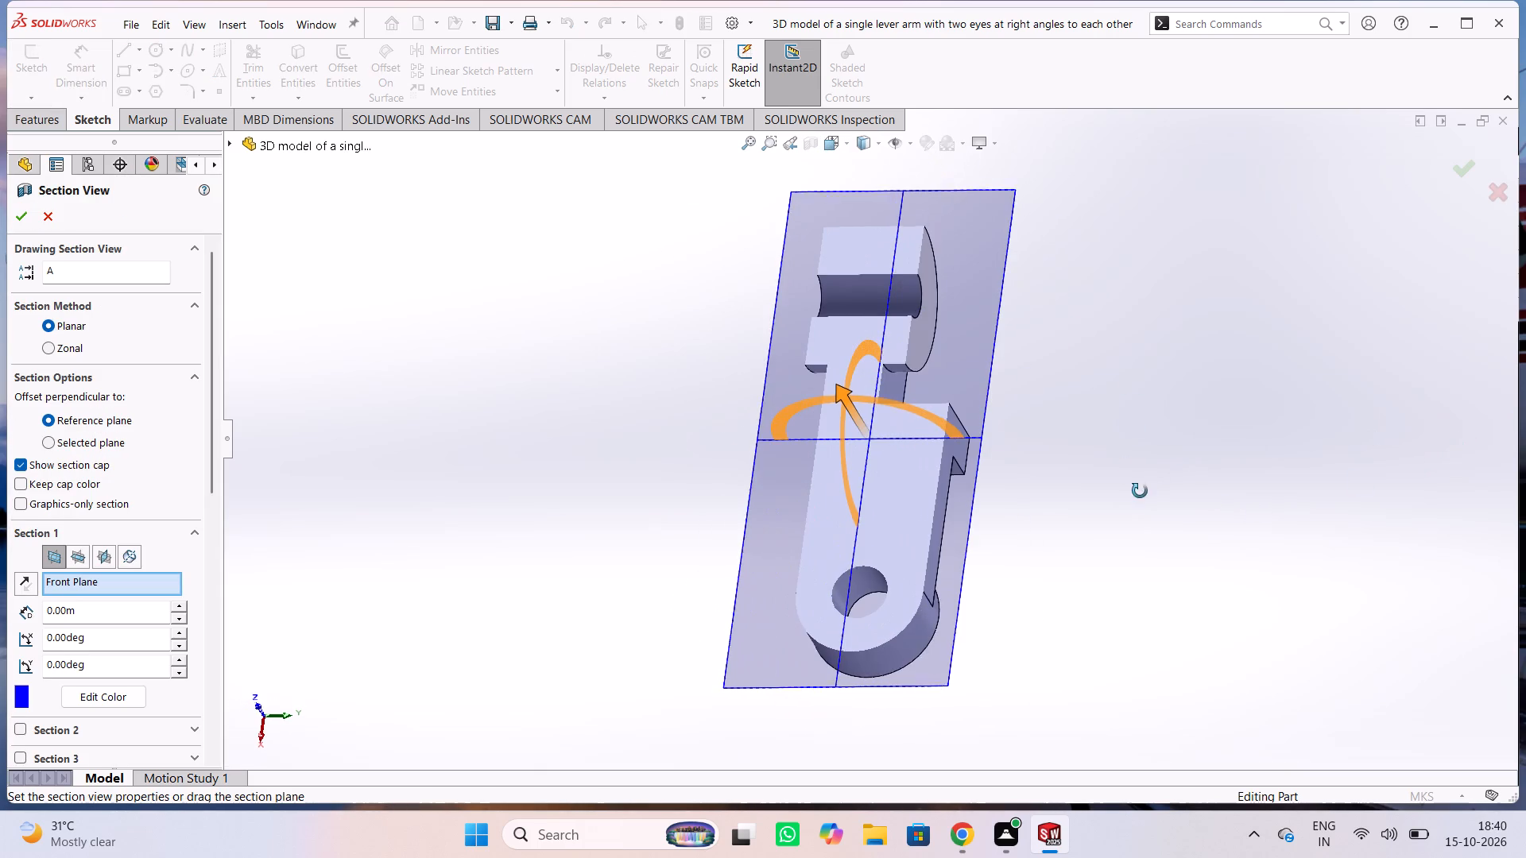
middle_drag(1140, 491, 1094, 564)
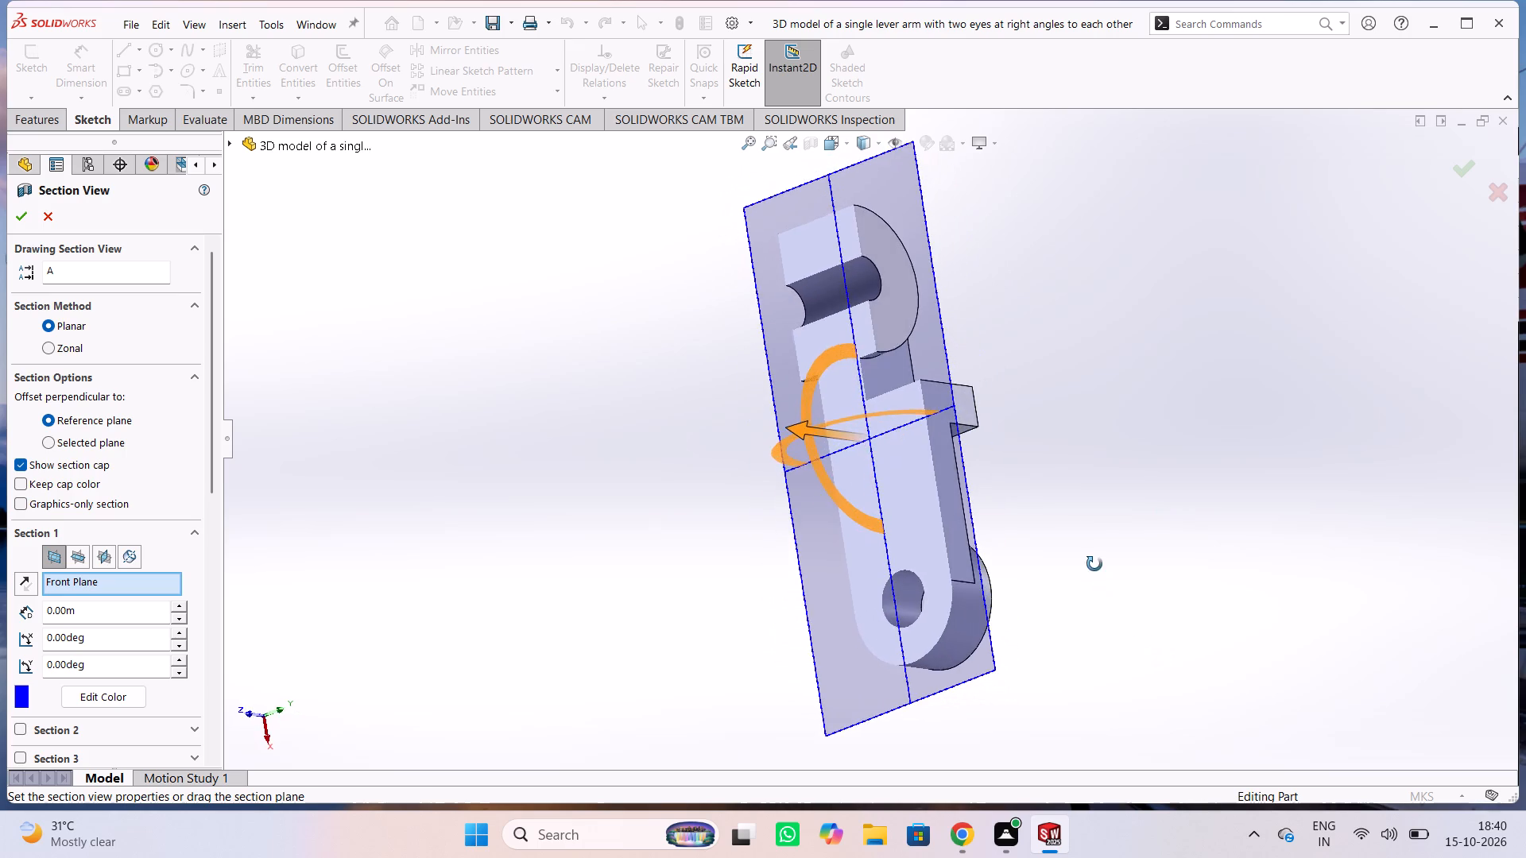
middle_drag(1094, 564, 431, 594)
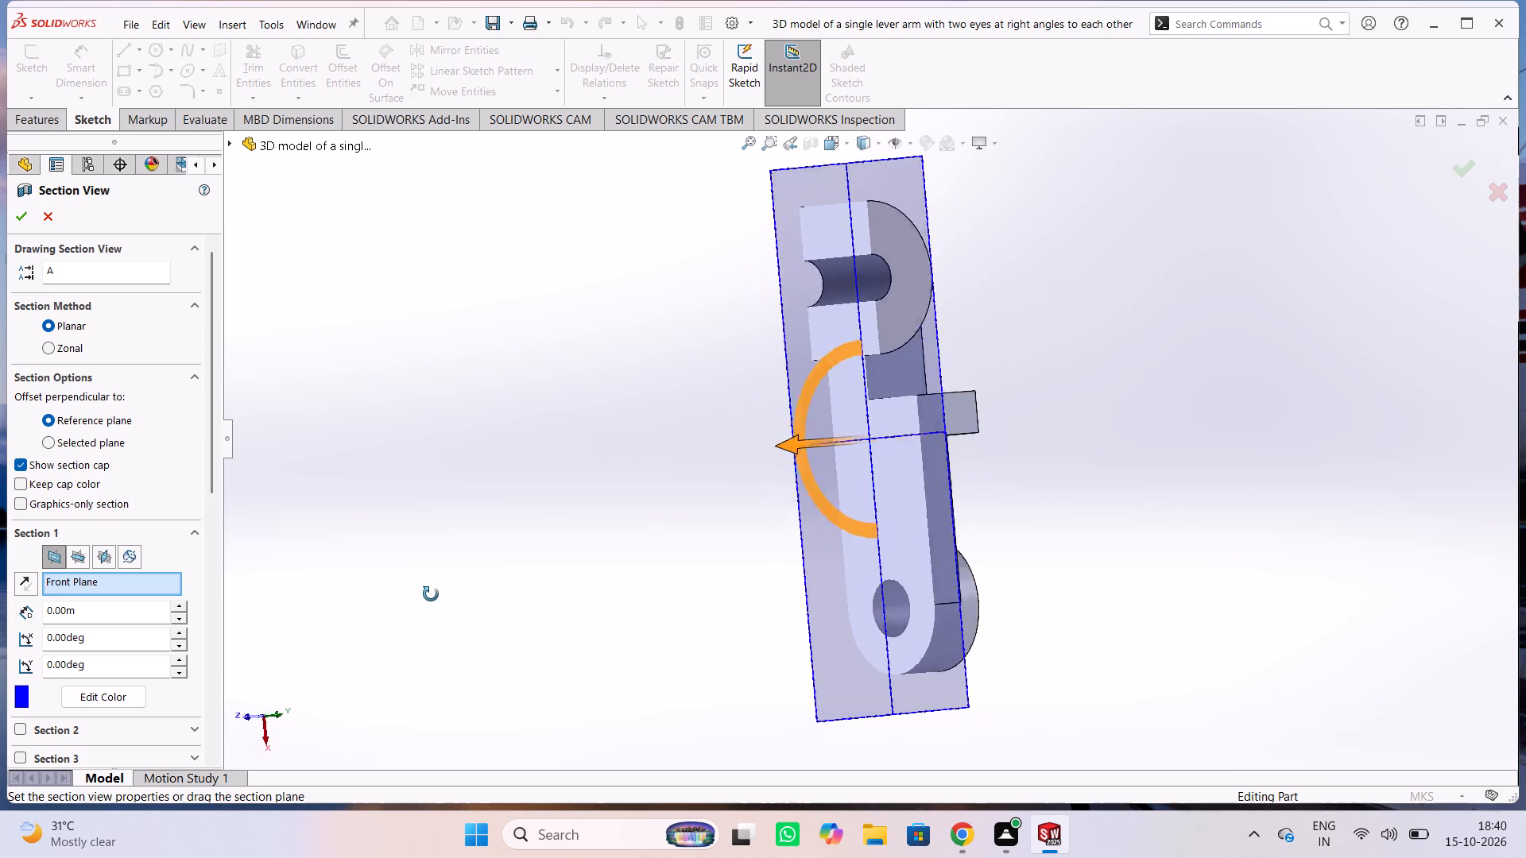
middle_drag(431, 594, 967, 591)
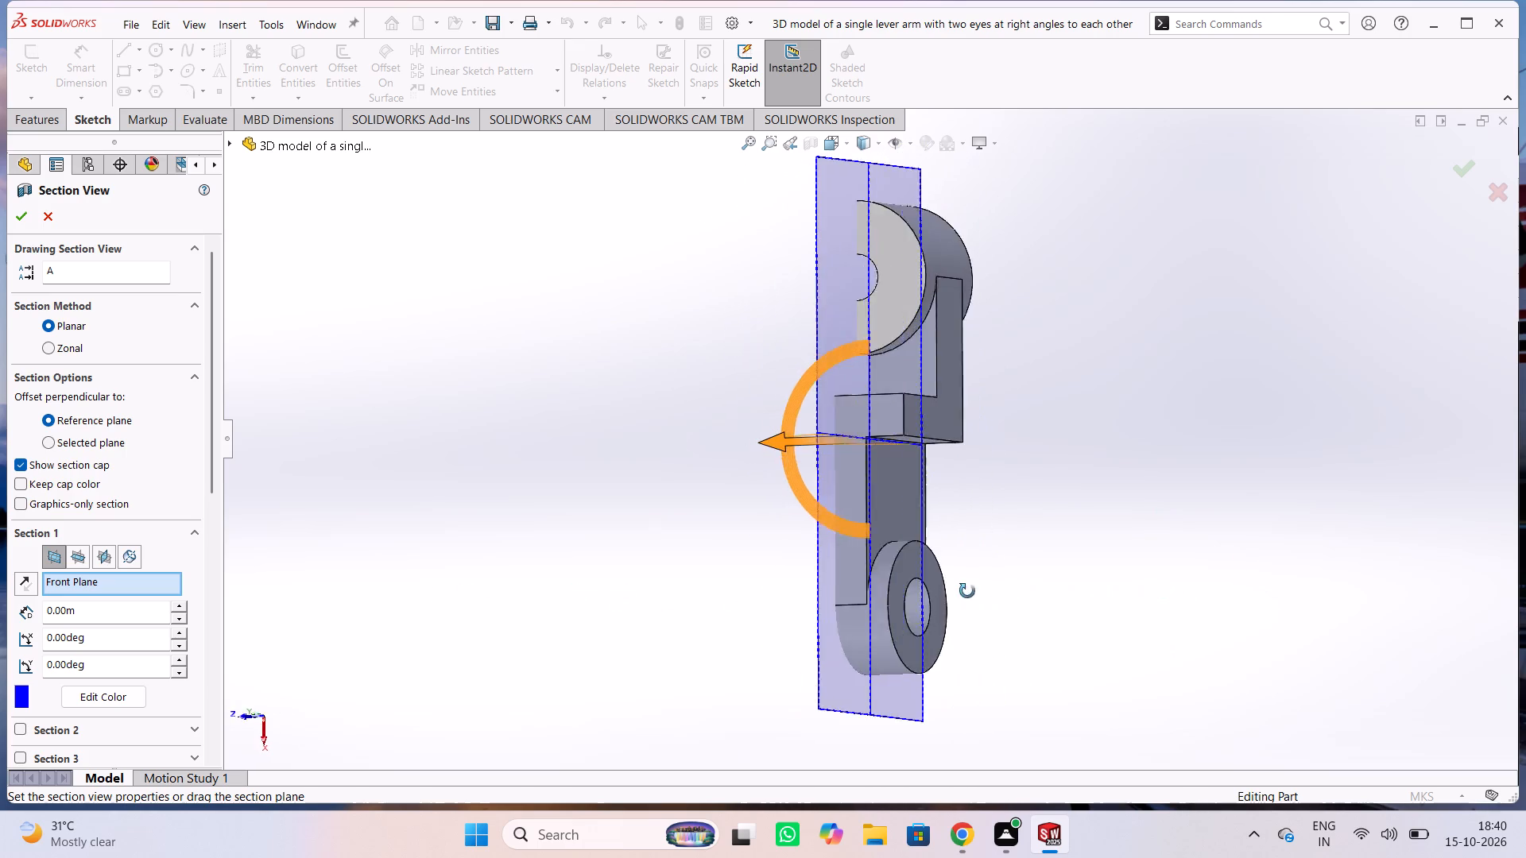
middle_drag(967, 591, 1525, 547)
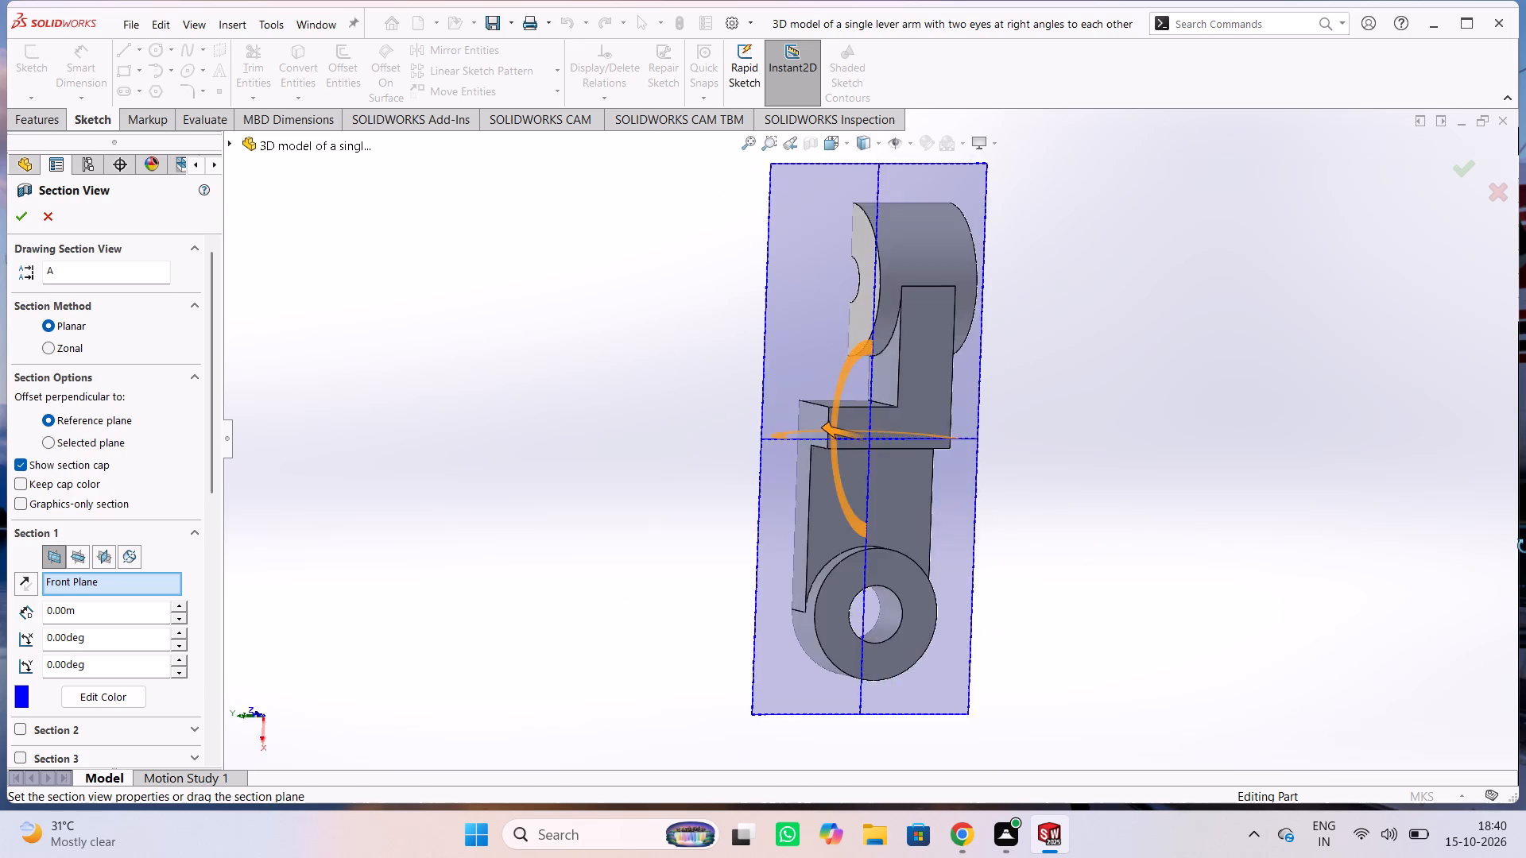
middle_drag(1525, 547, 1349, 524)
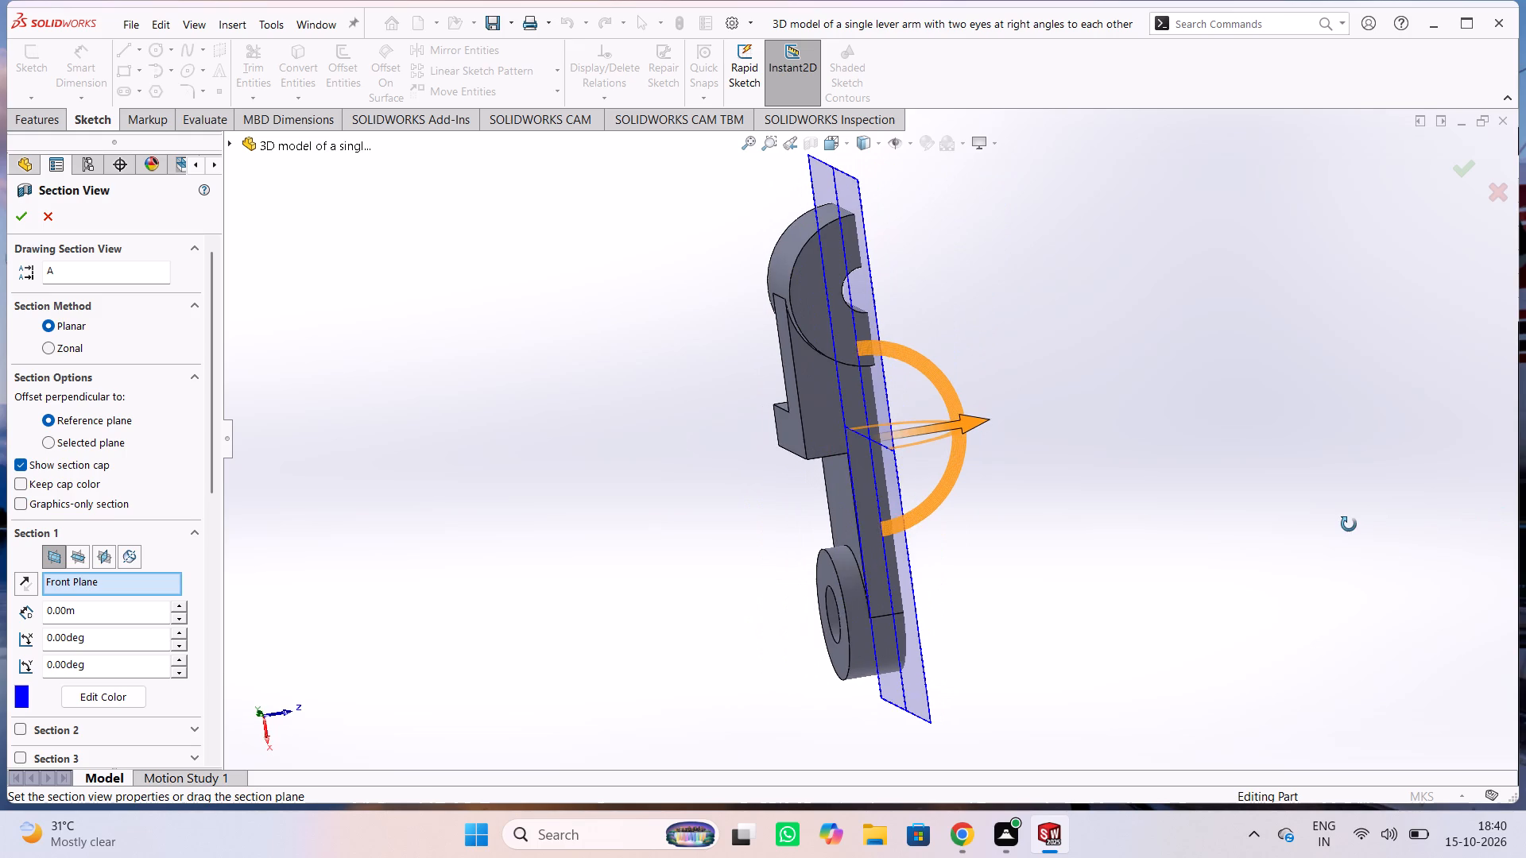
middle_drag(1349, 524, 1339, 524)
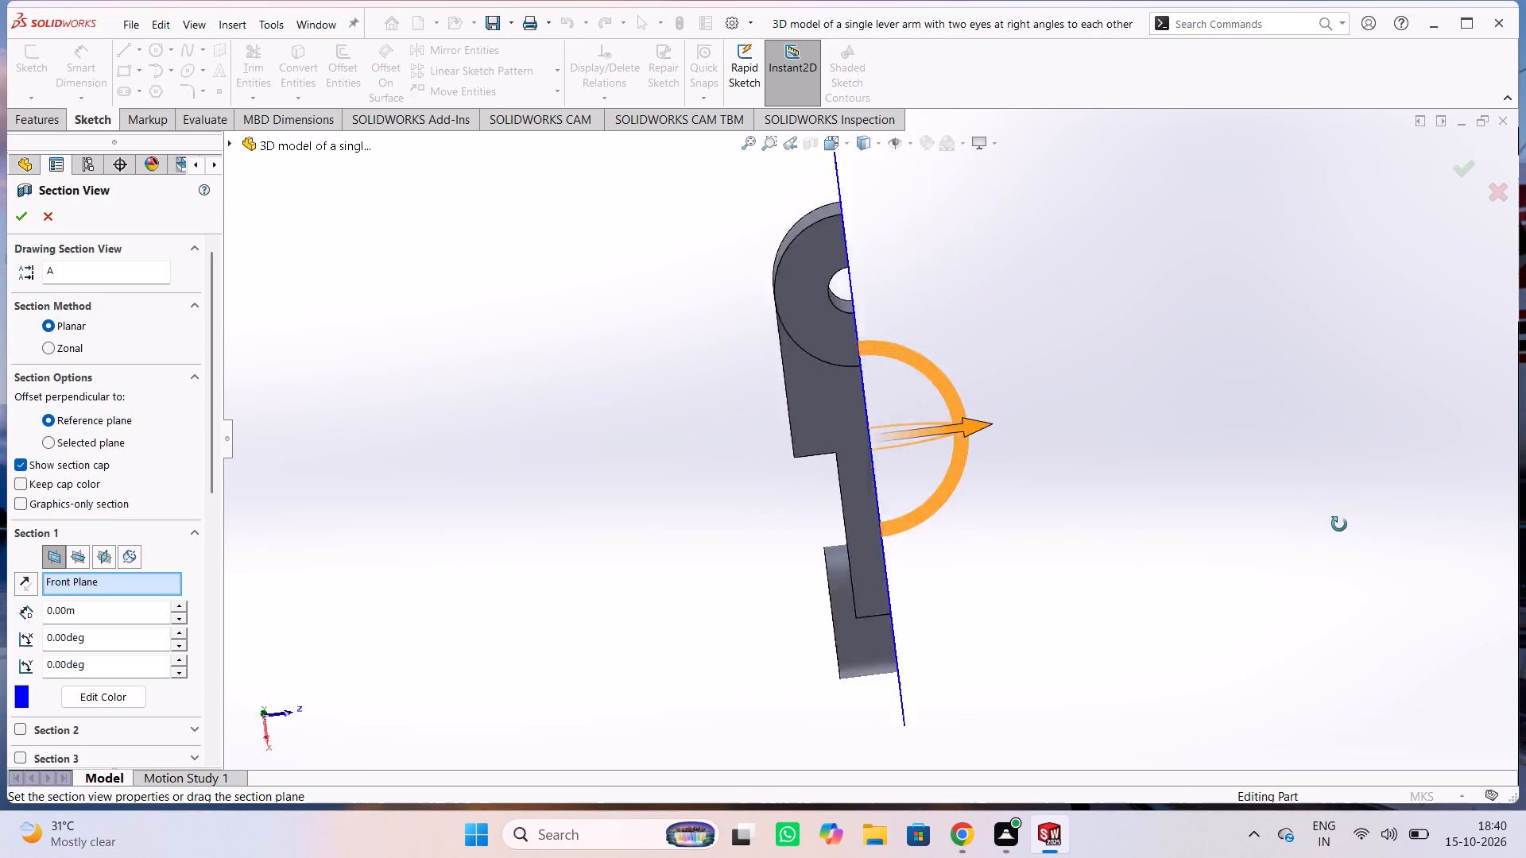
middle_drag(1339, 524, 1480, 589)
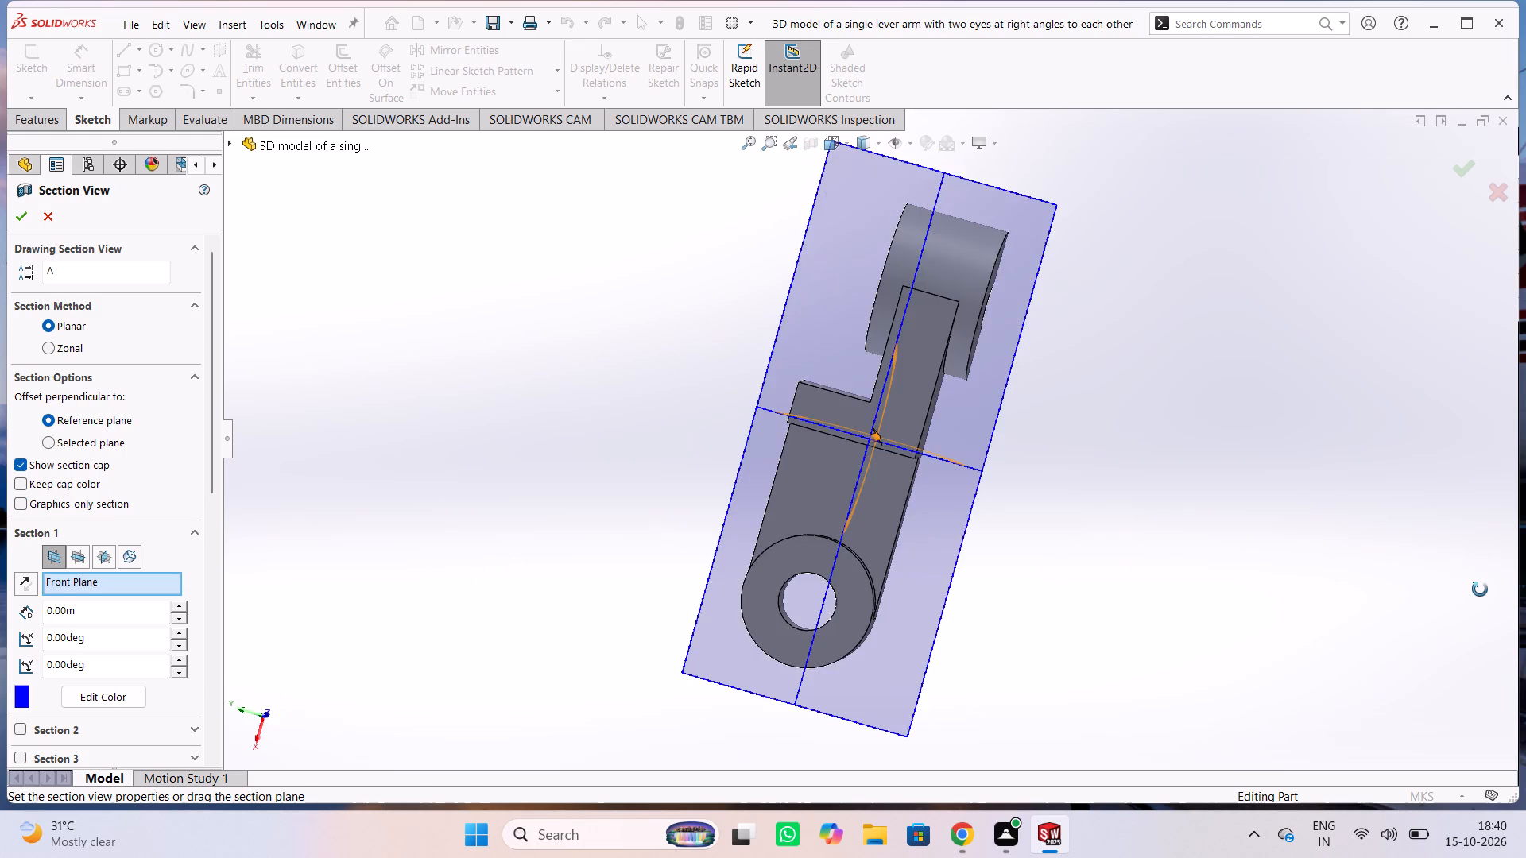
middle_drag(1480, 589, 315, 593)
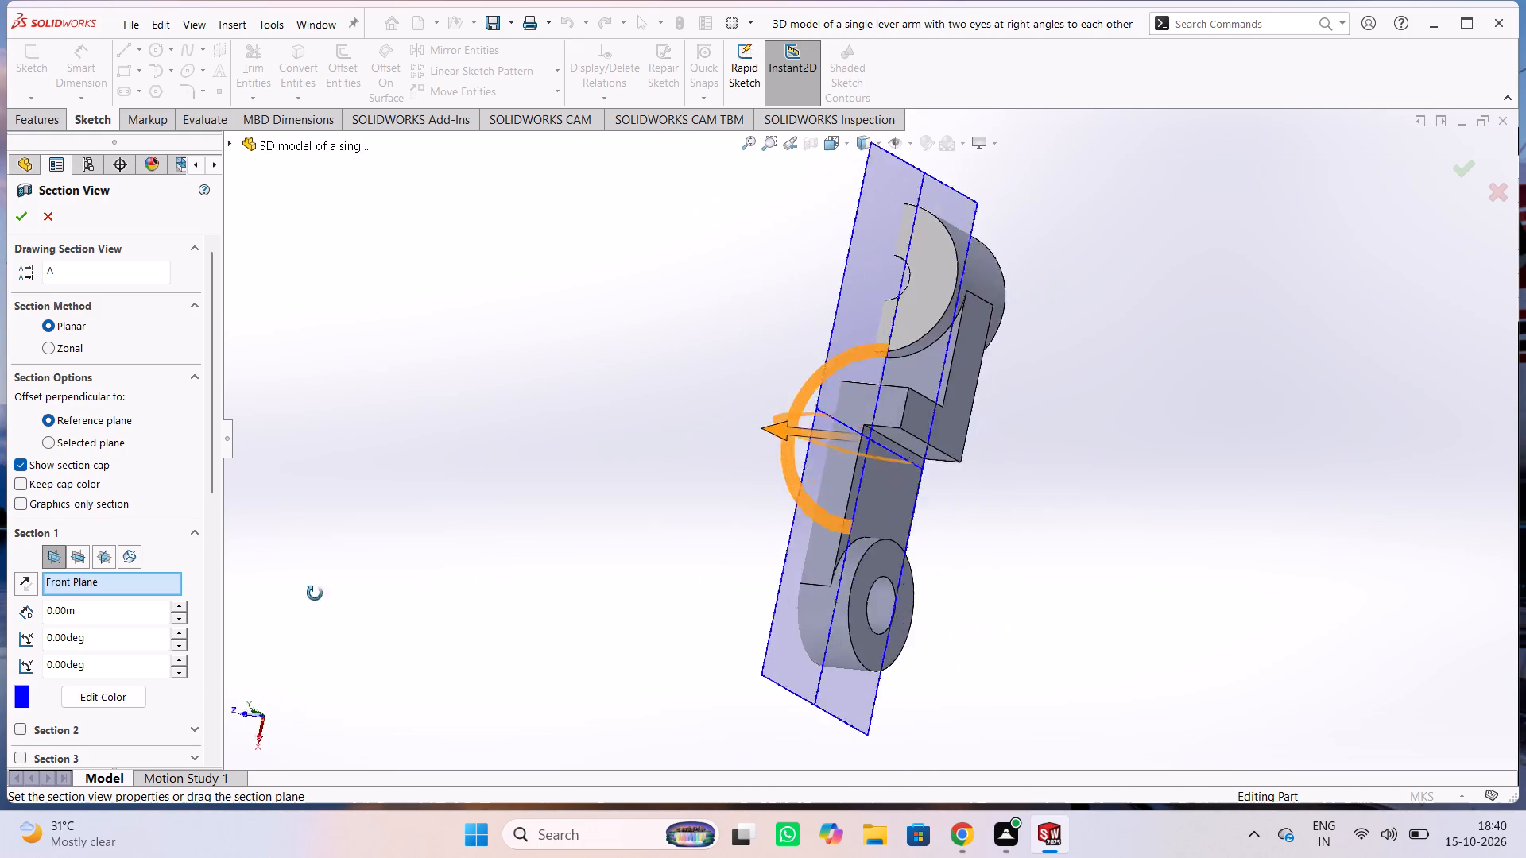
middle_drag(315, 593, 1180, 587)
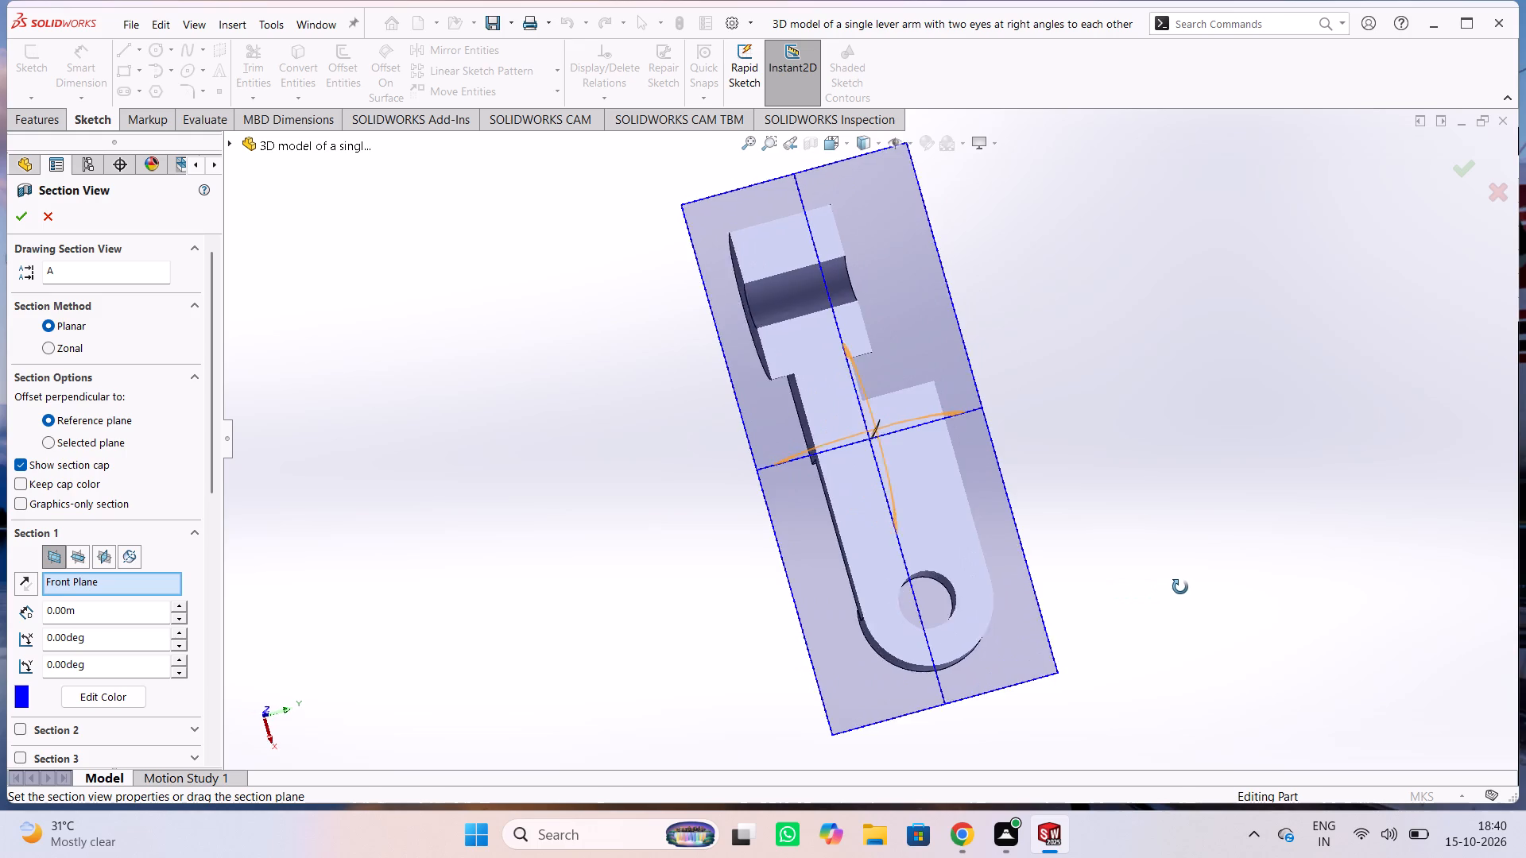
middle_drag(1180, 587, 541, 597)
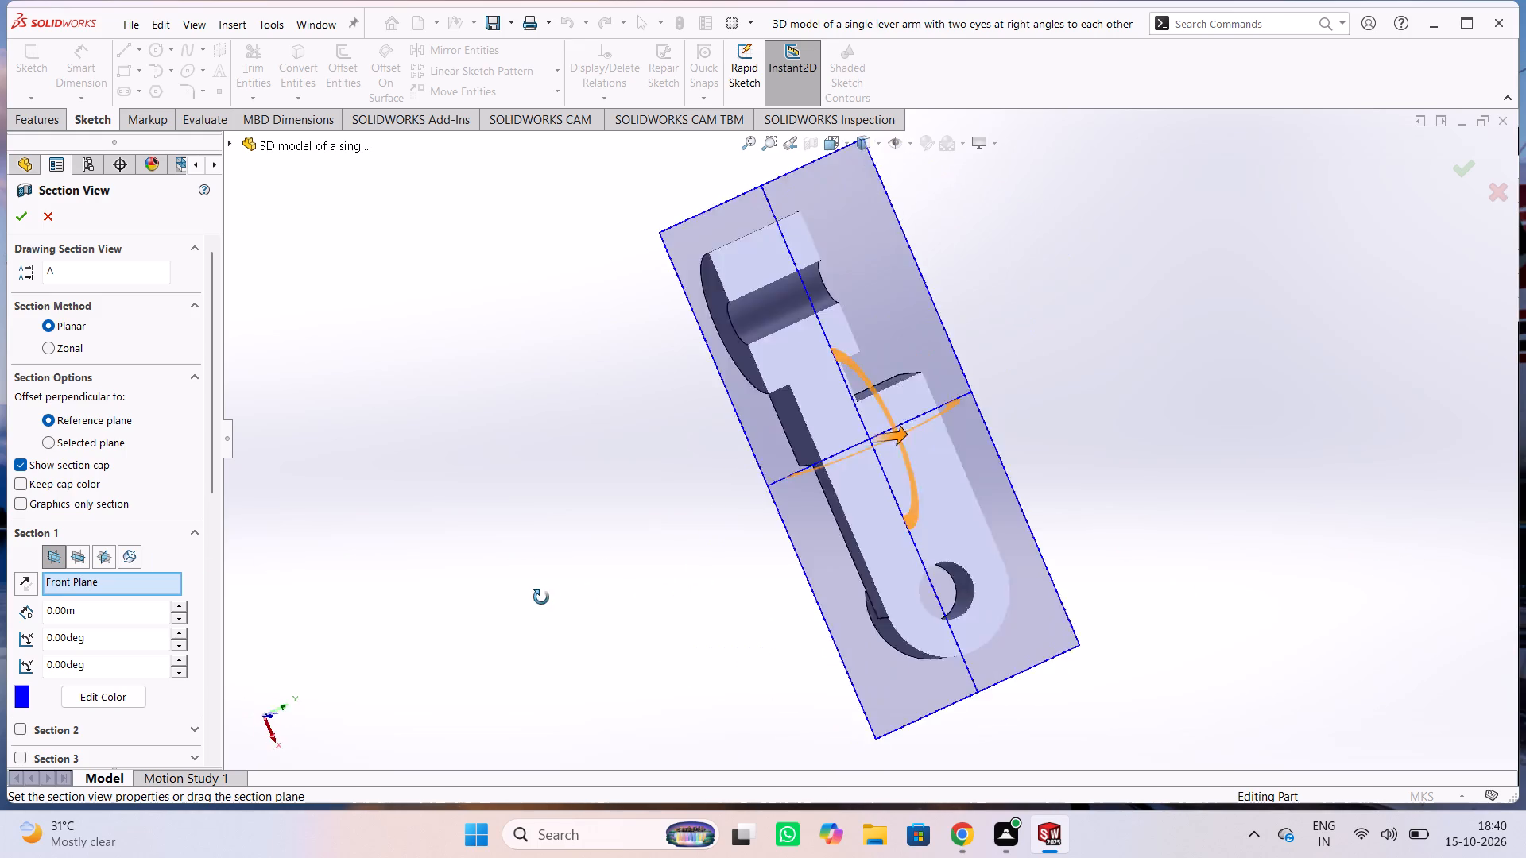
middle_drag(541, 597, 1273, 551)
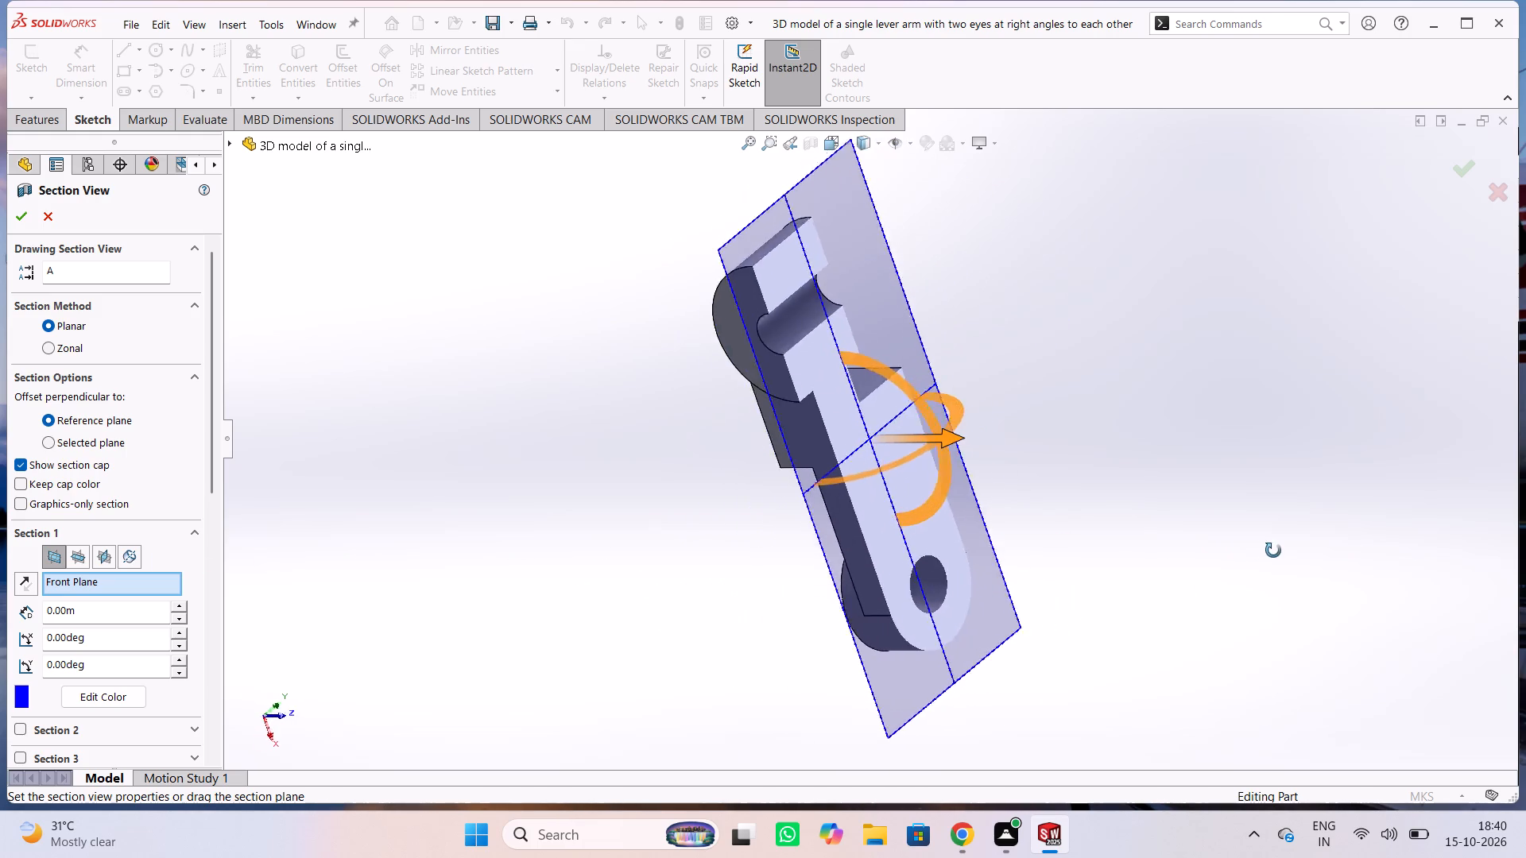
middle_drag(1273, 551, 1149, 510)
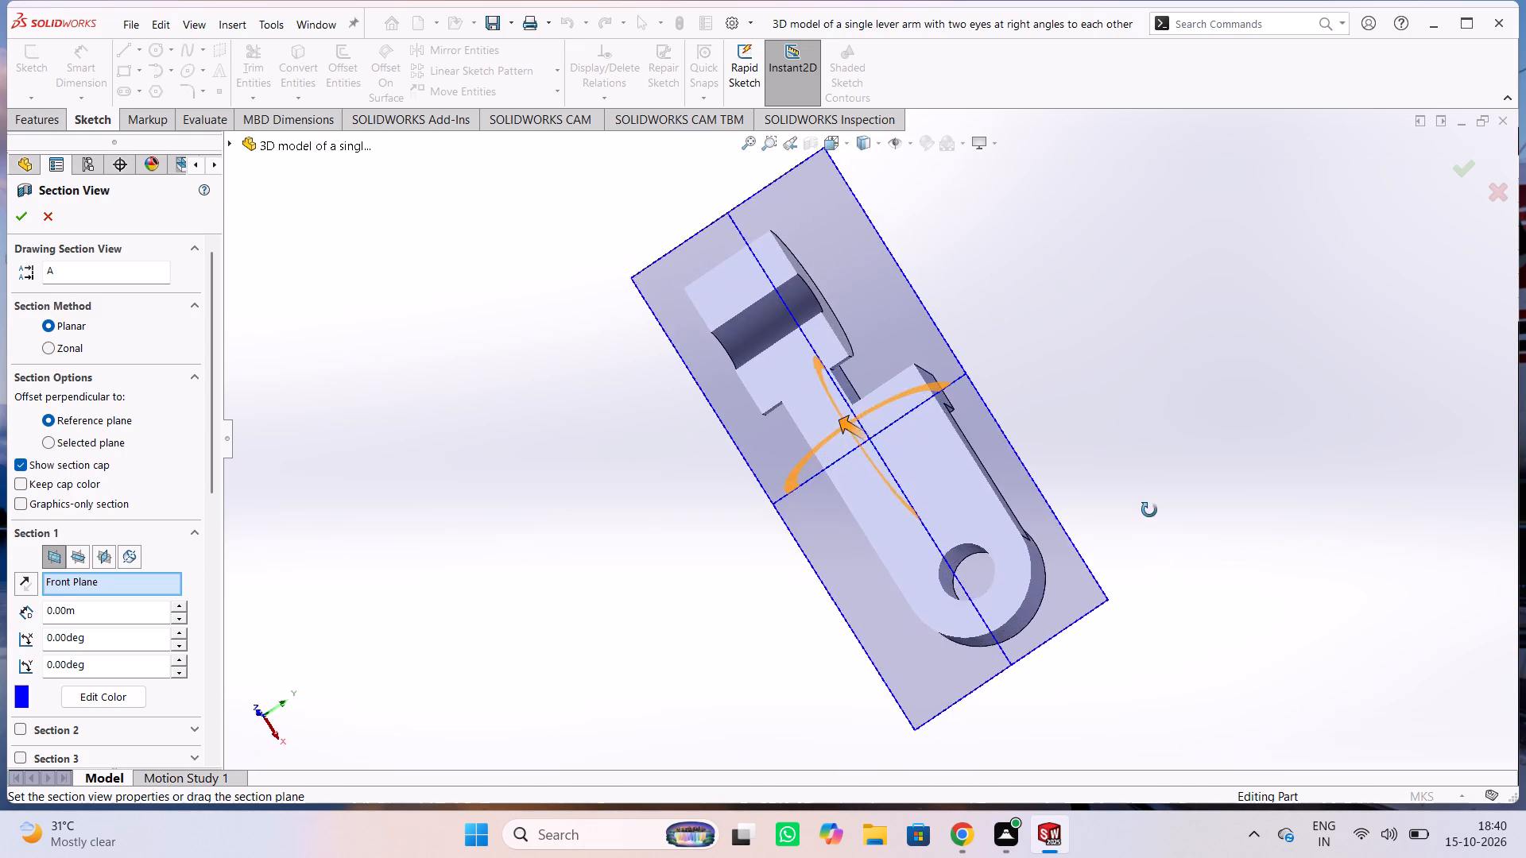
middle_drag(1149, 510, 1013, 467)
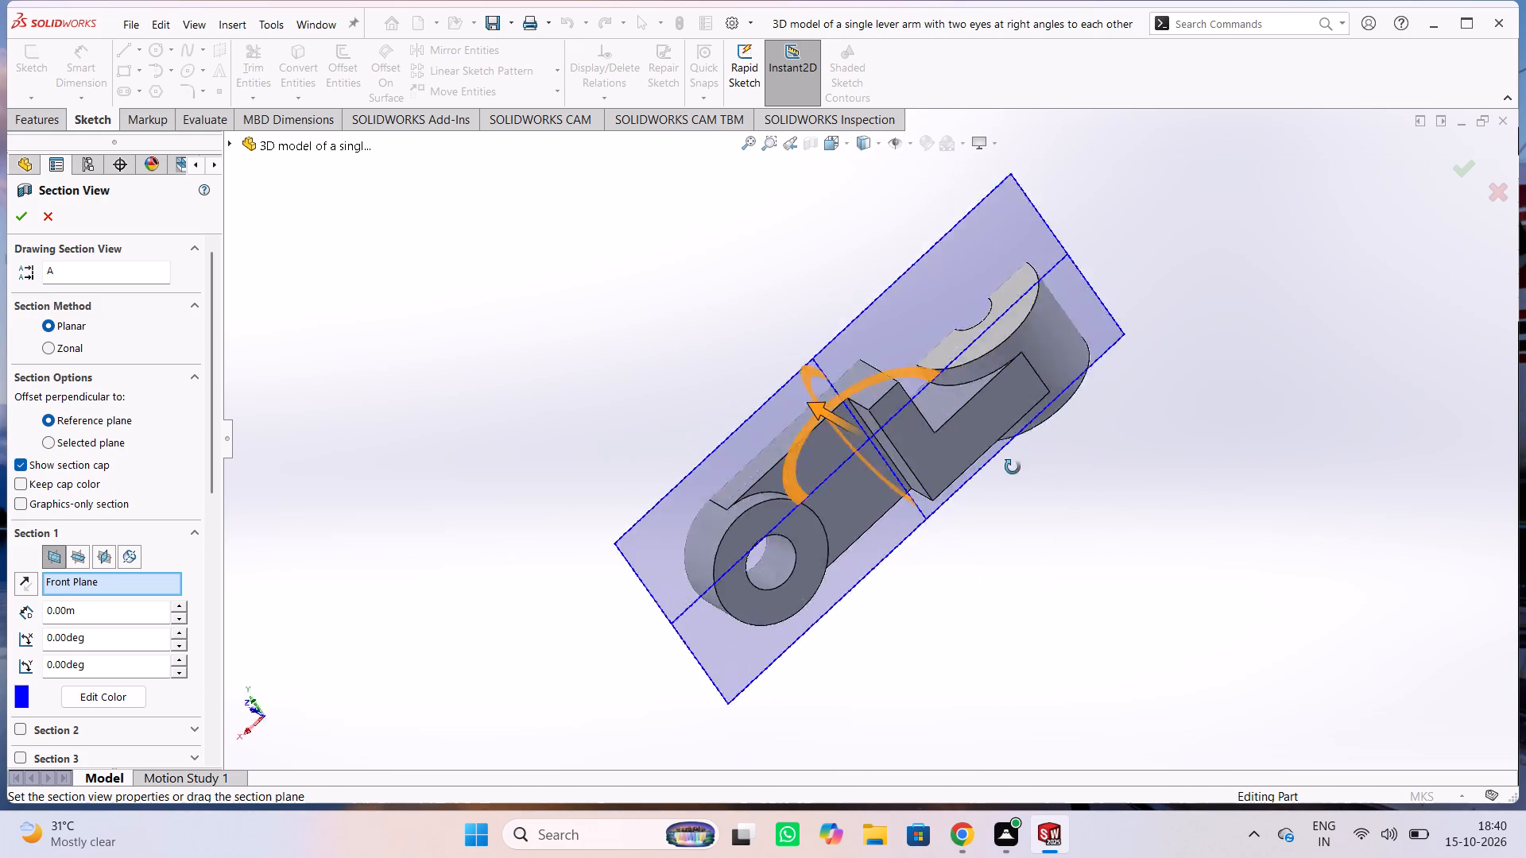
middle_drag(1013, 467, 1494, 462)
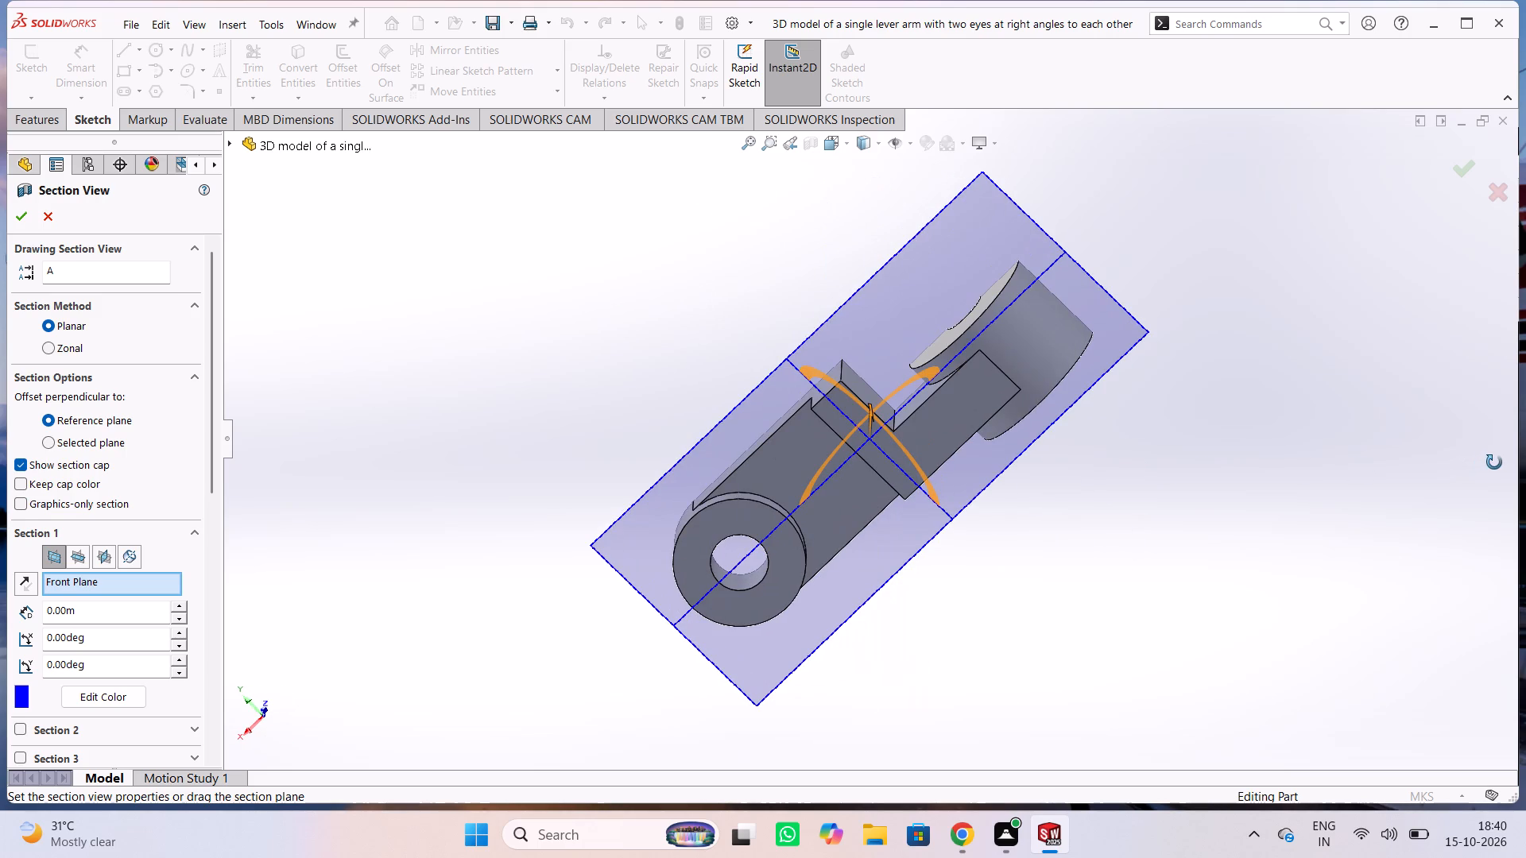
middle_drag(1494, 462, 1104, 515)
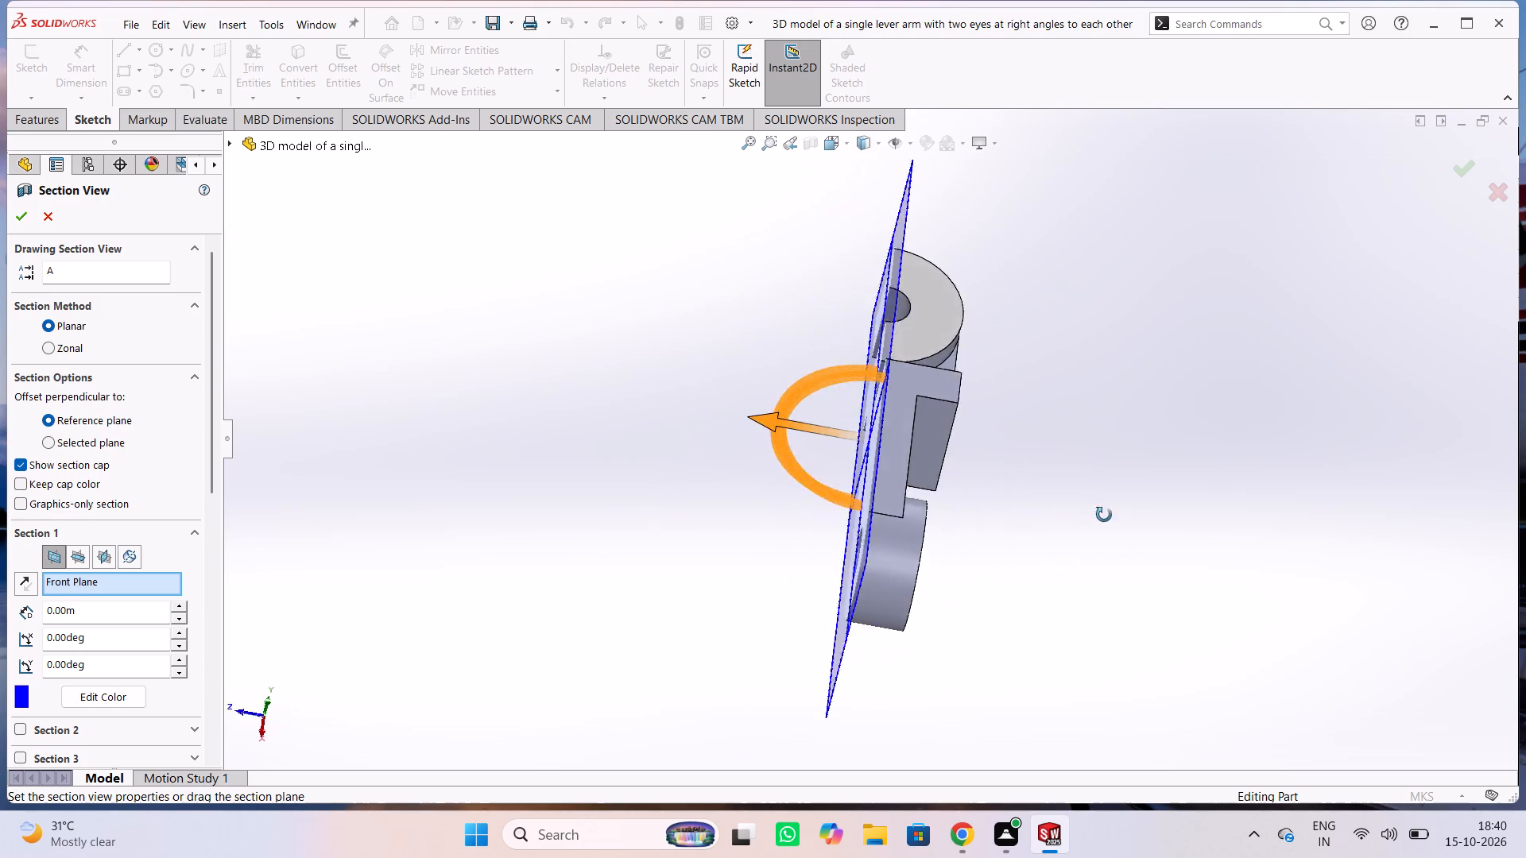
middle_drag(1104, 515, 1353, 512)
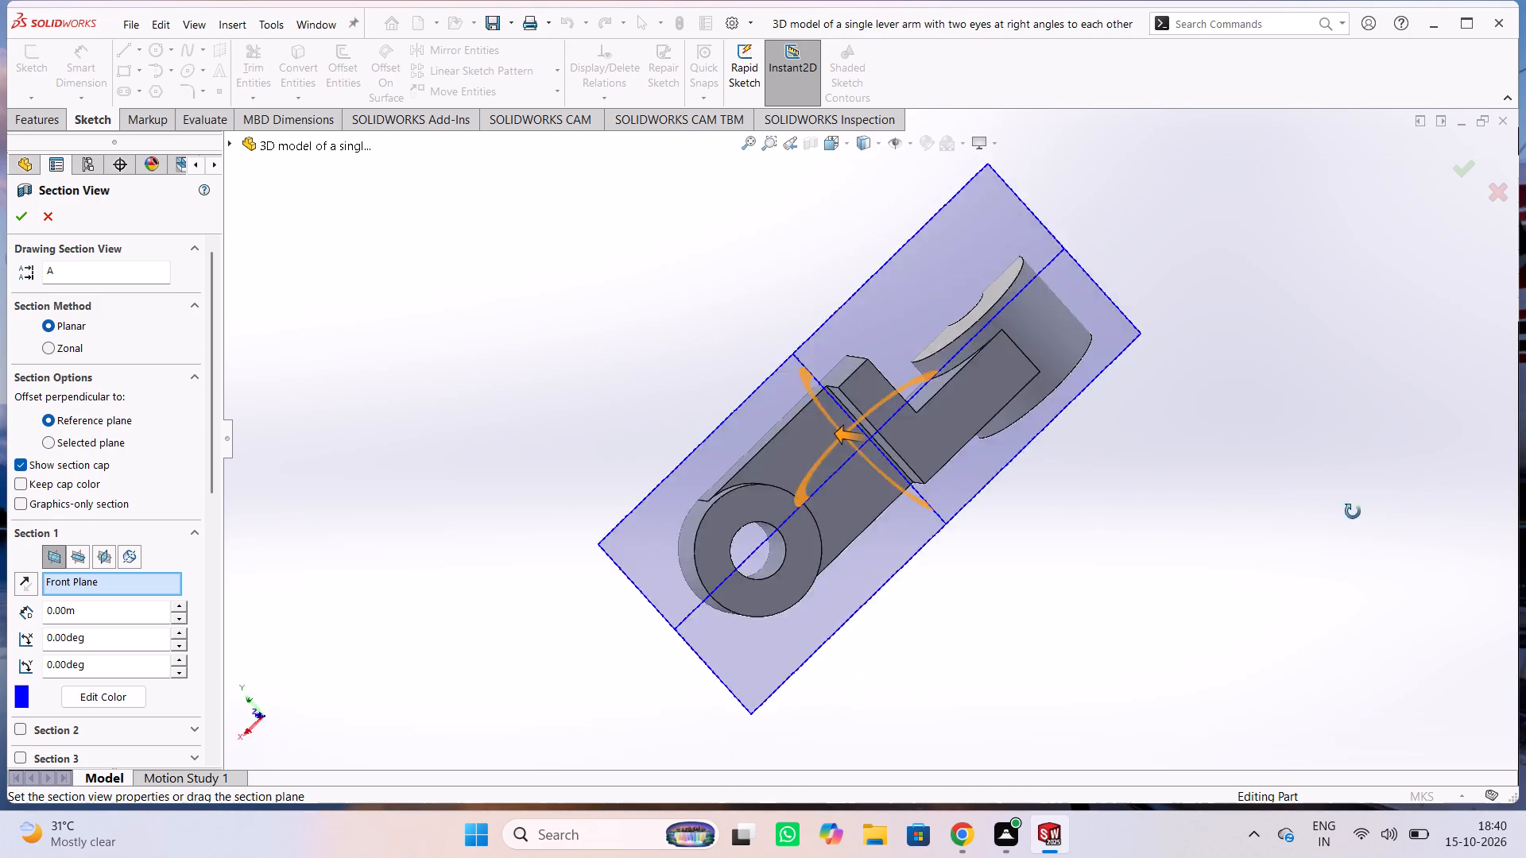
middle_drag(1353, 512, 1525, 441)
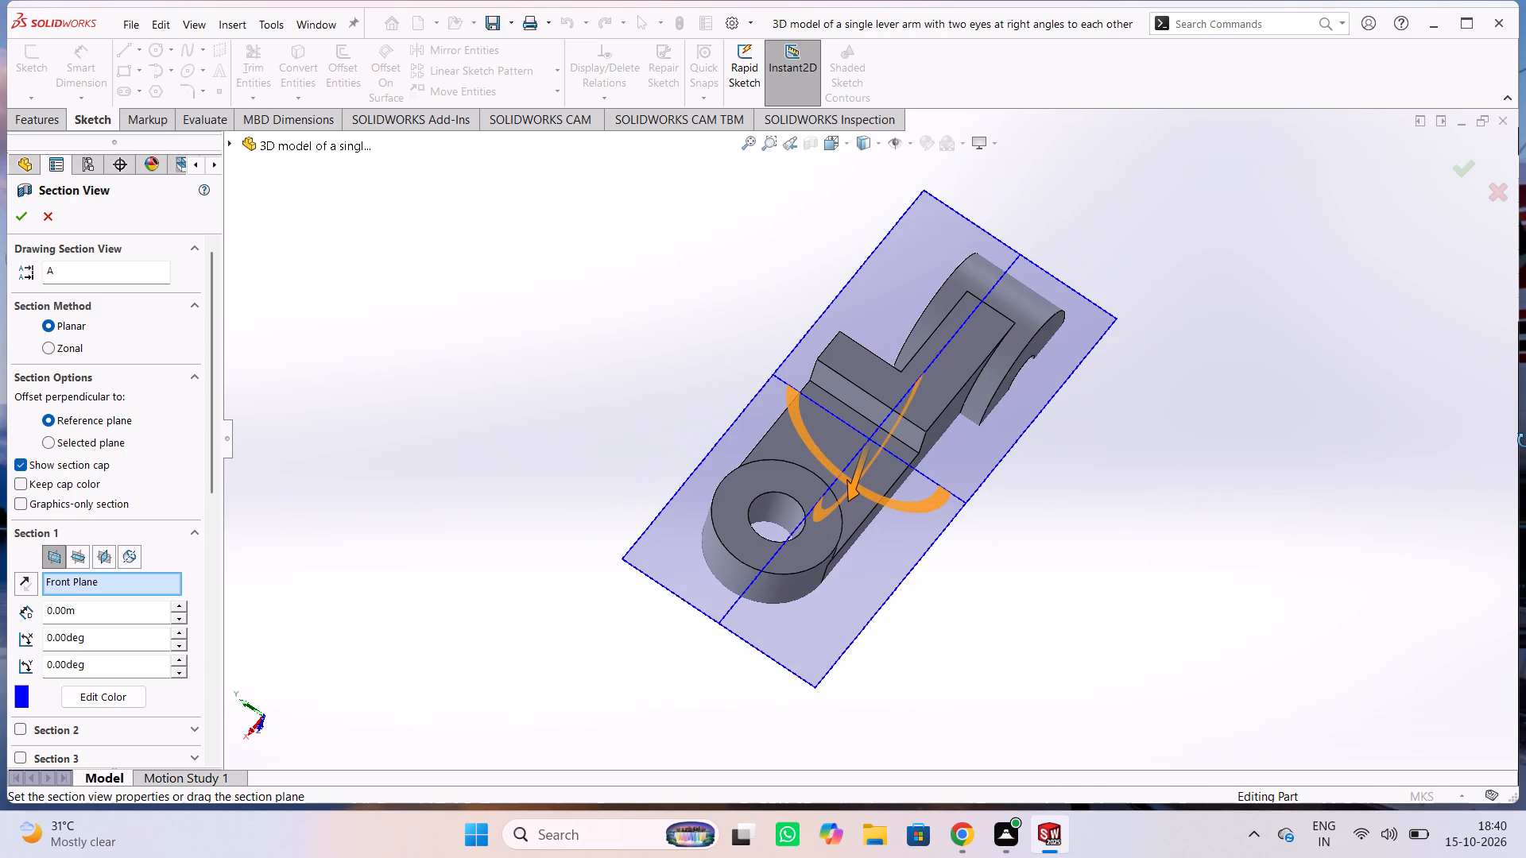
middle_drag(1525, 441, 1016, 475)
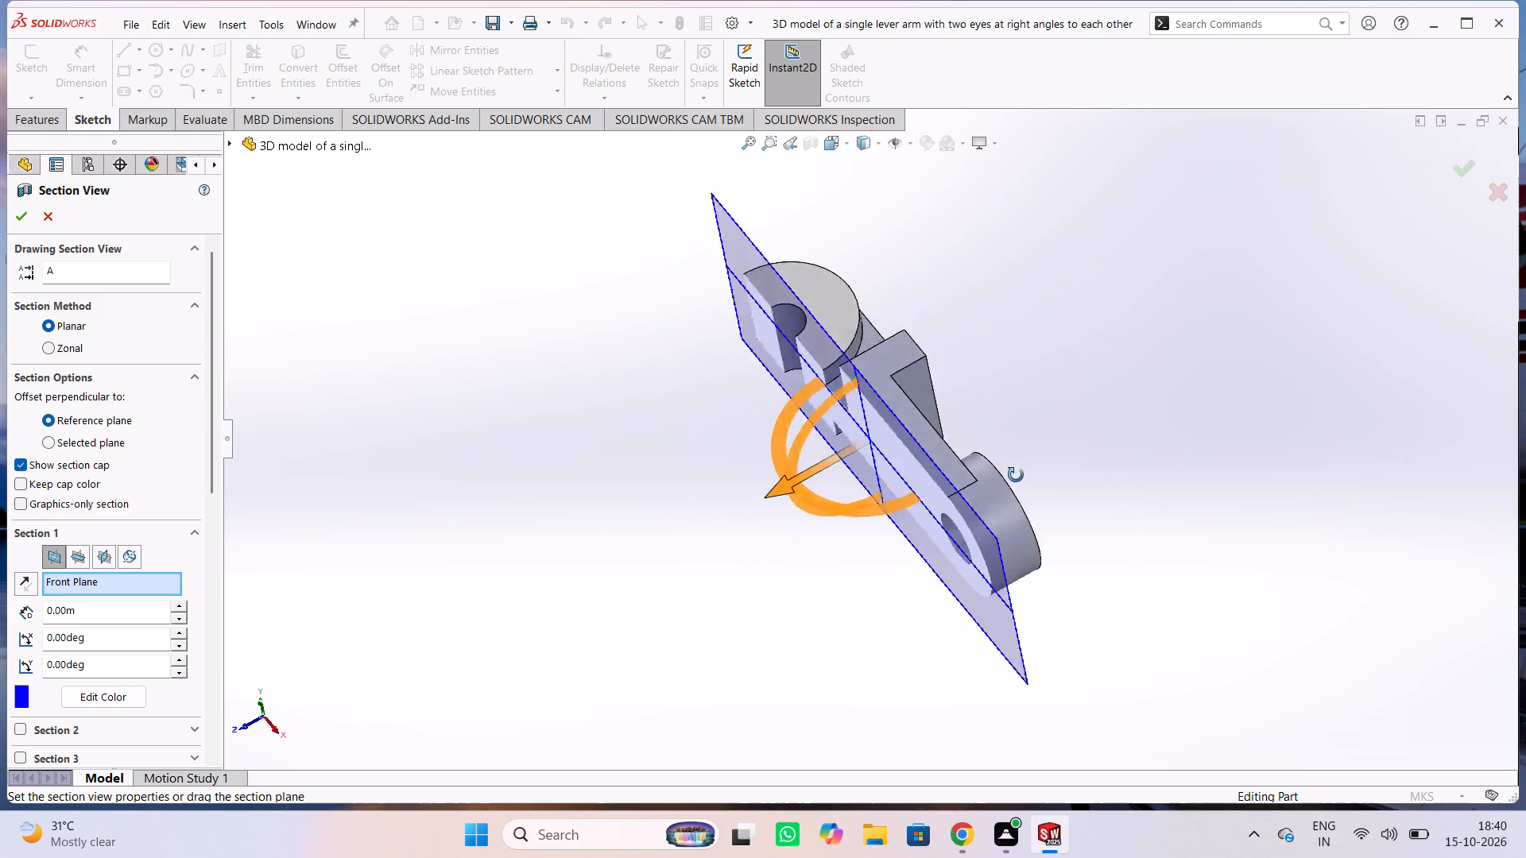
middle_drag(1016, 475, 1405, 451)
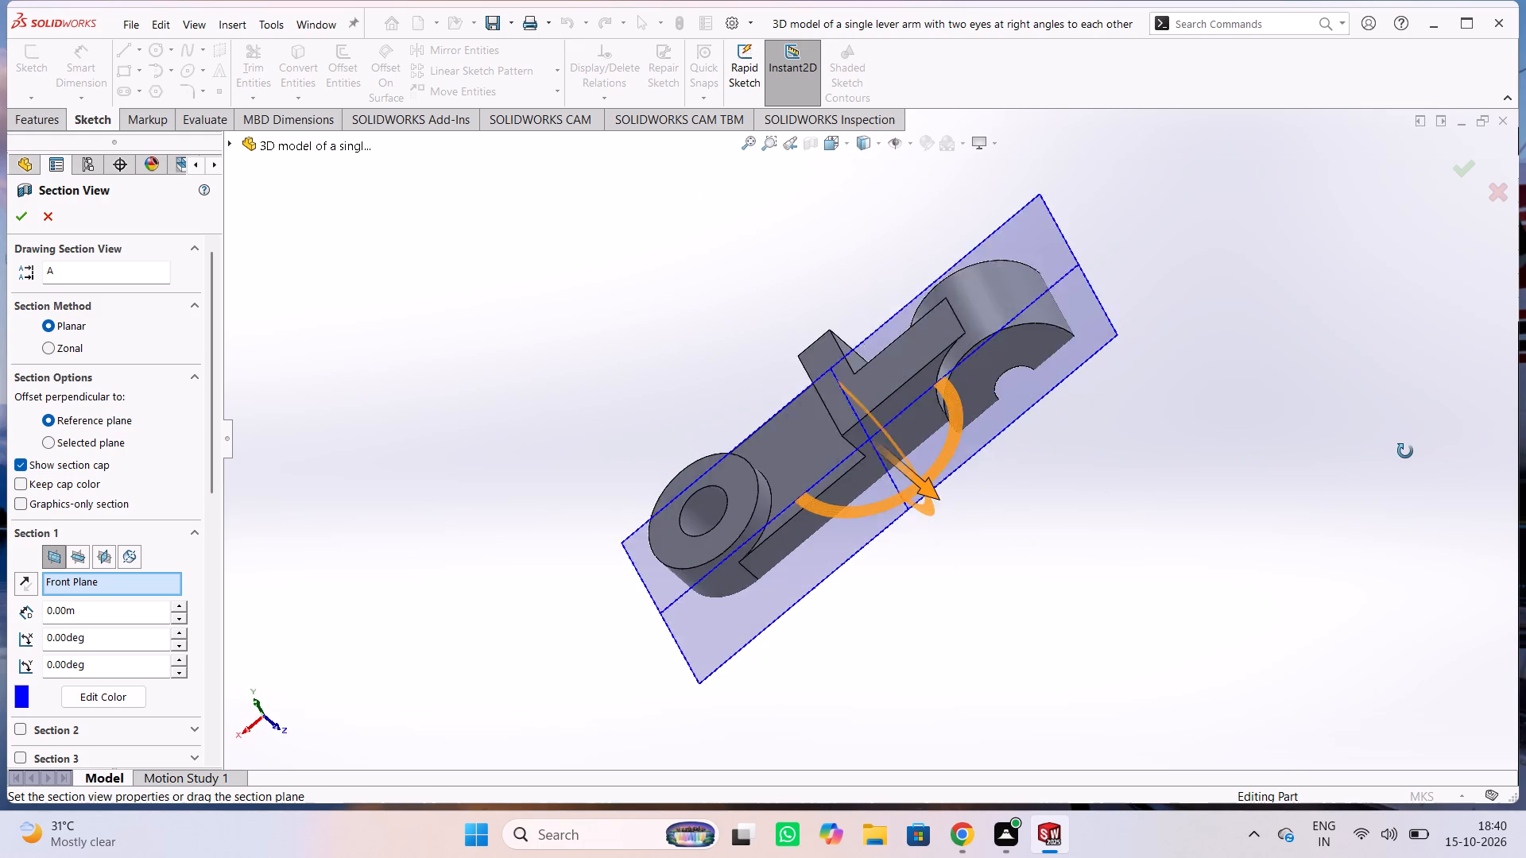
middle_drag(1405, 451, 1525, 390)
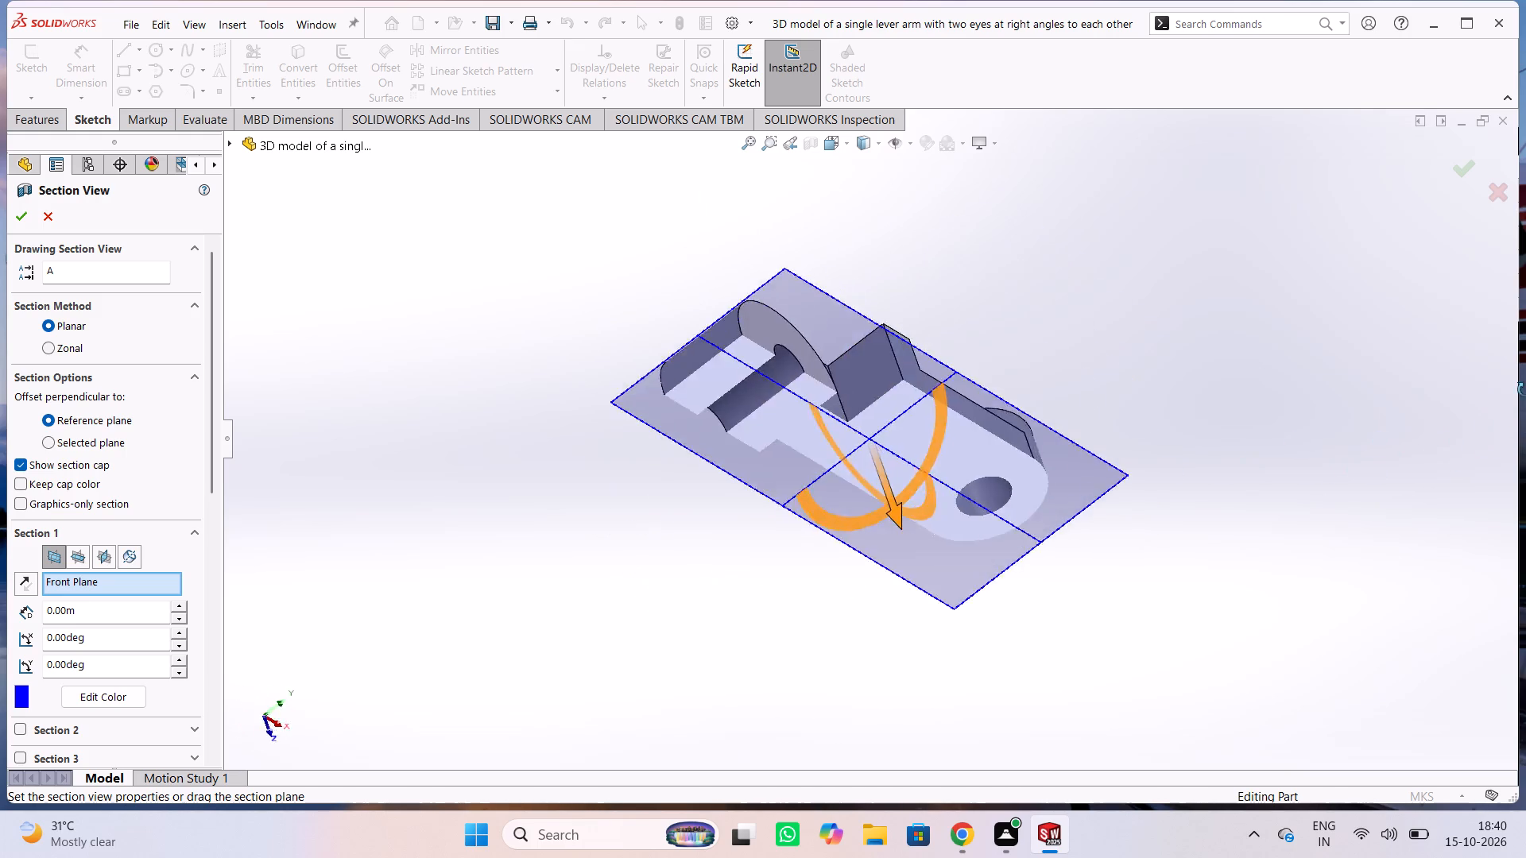
middle_drag(1525, 390, 1417, 356)
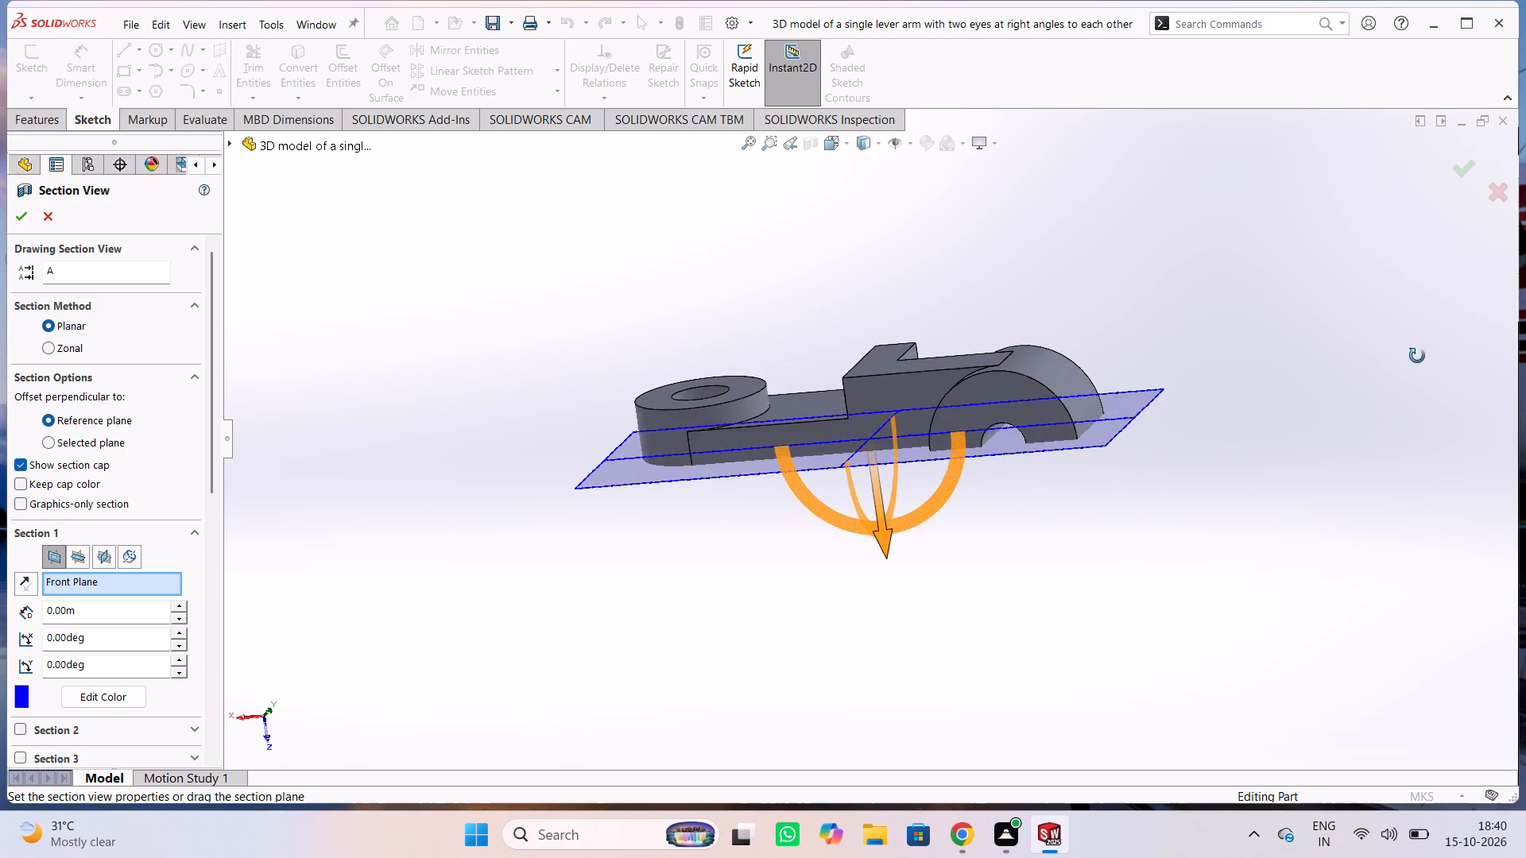
middle_drag(1417, 356, 1274, 435)
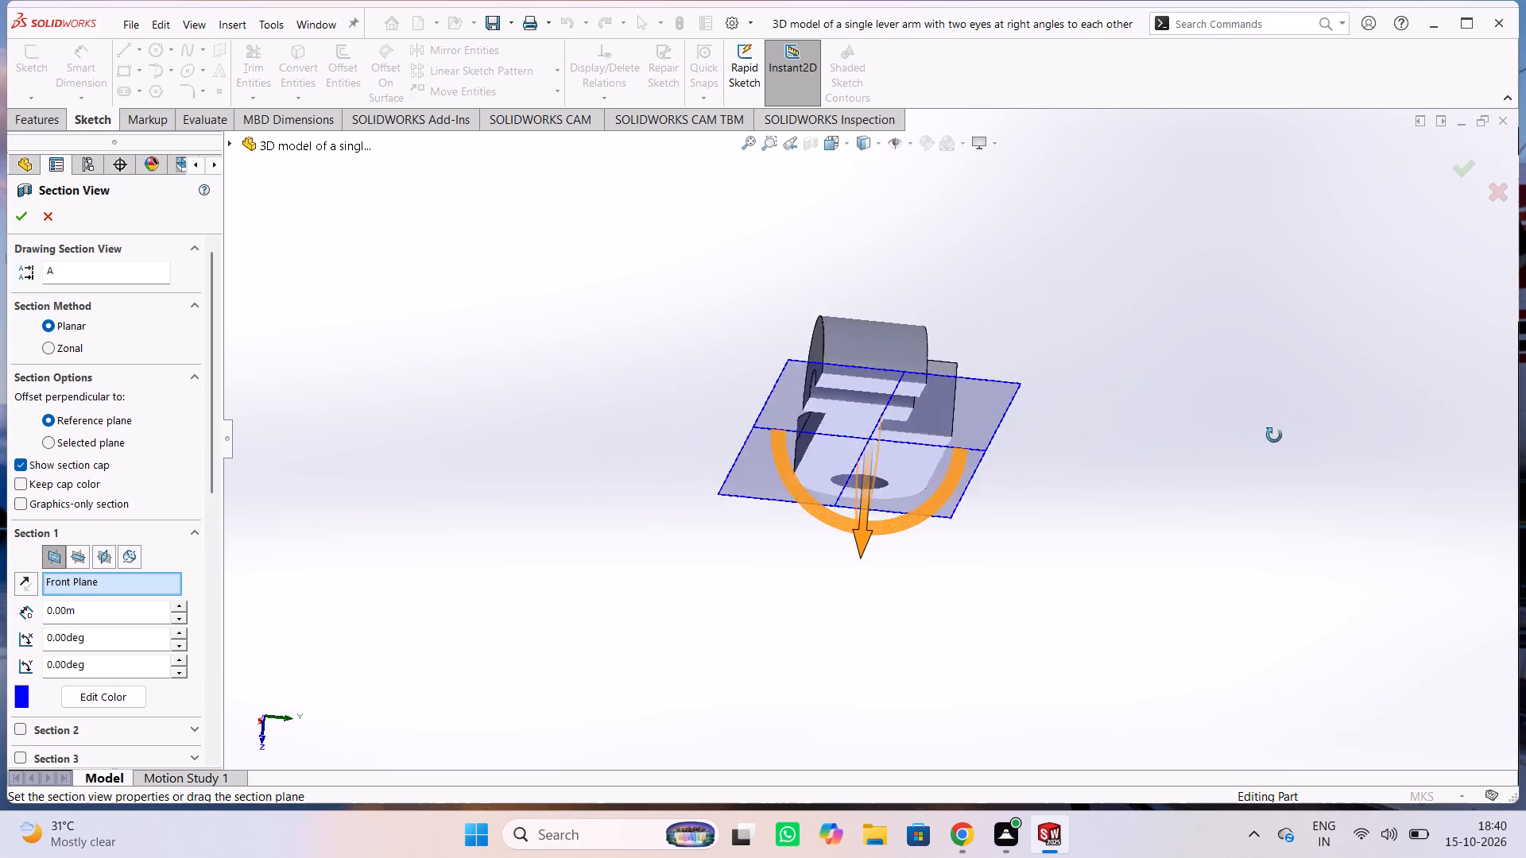
middle_drag(1274, 435, 1148, 438)
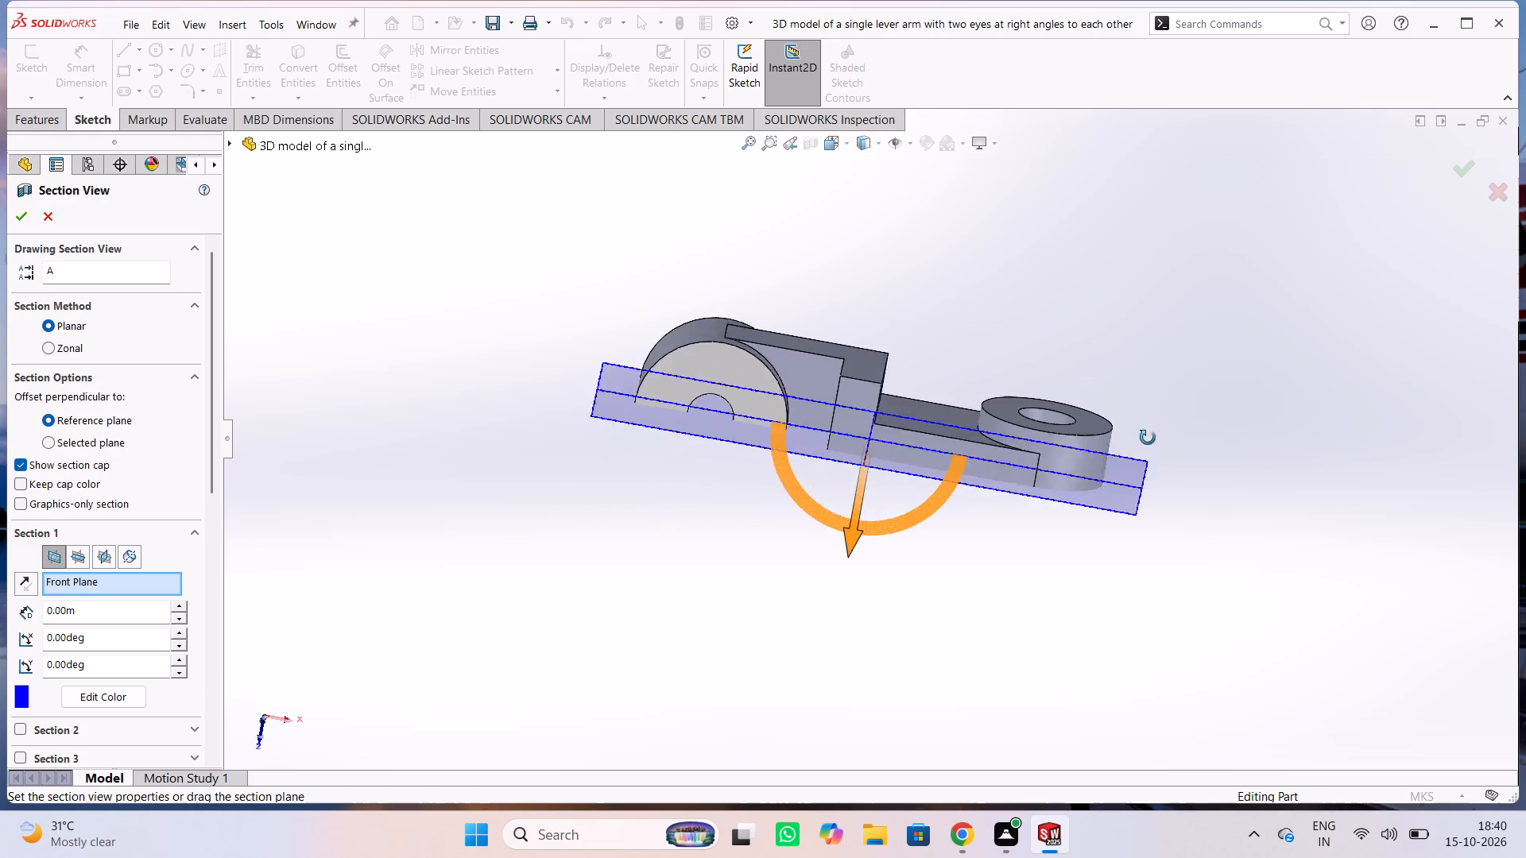
middle_drag(1148, 438, 1299, 450)
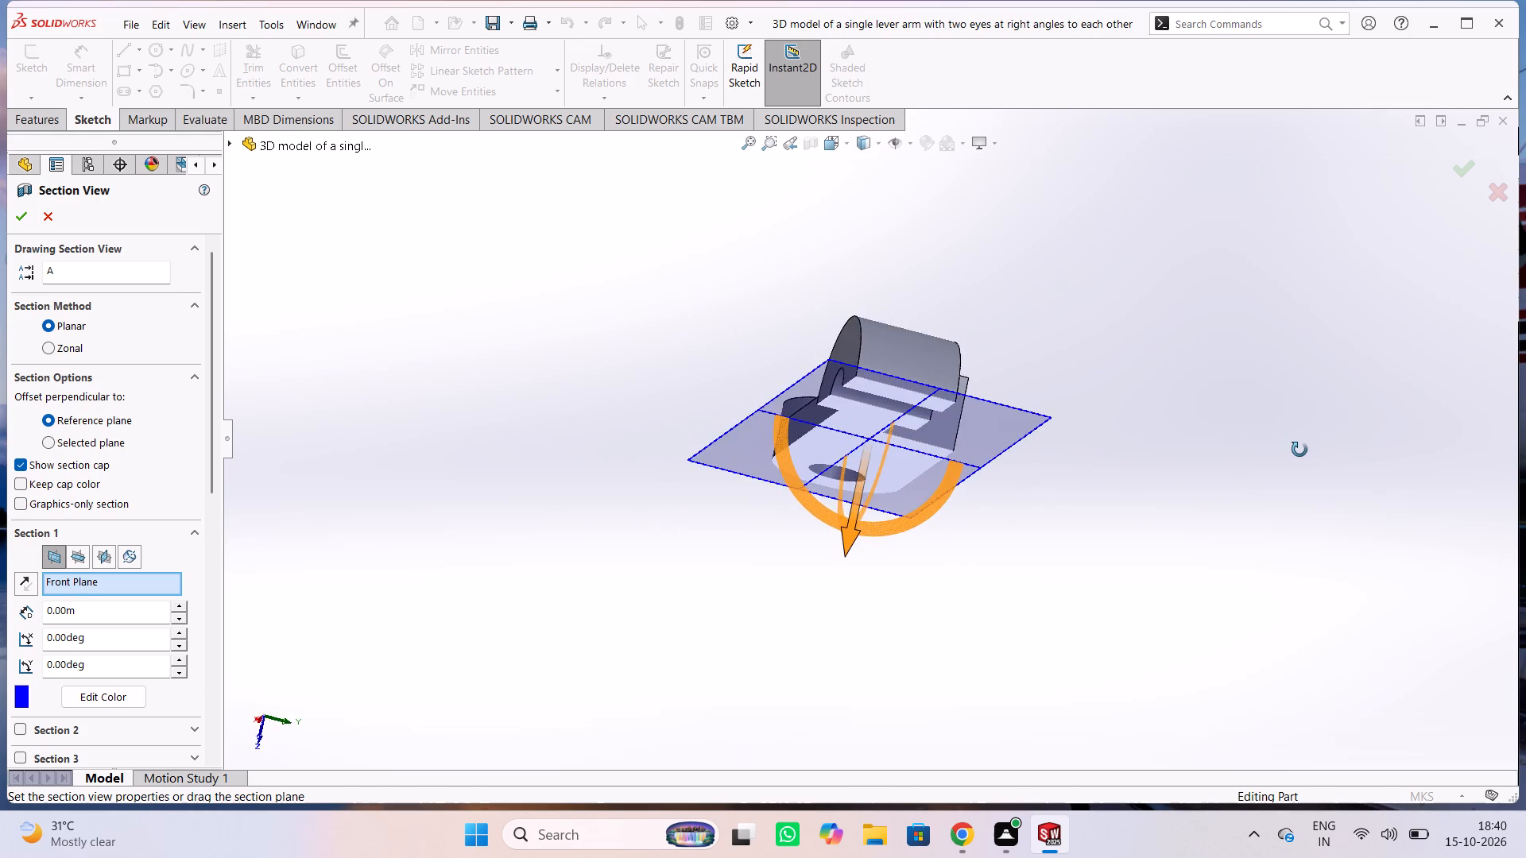
middle_drag(1299, 450, 1224, 474)
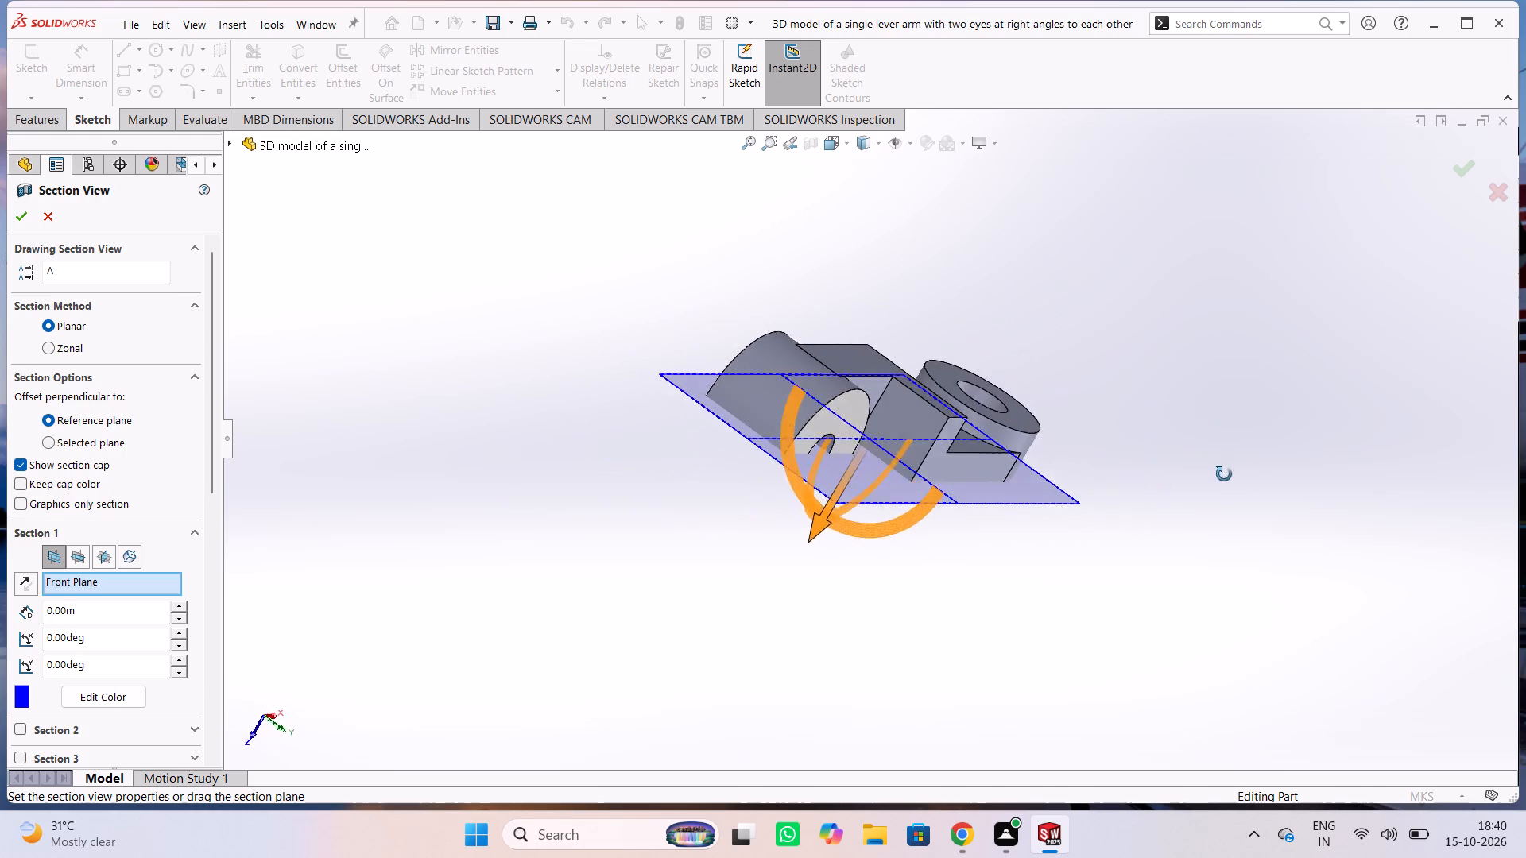
middle_drag(1224, 474, 819, 531)
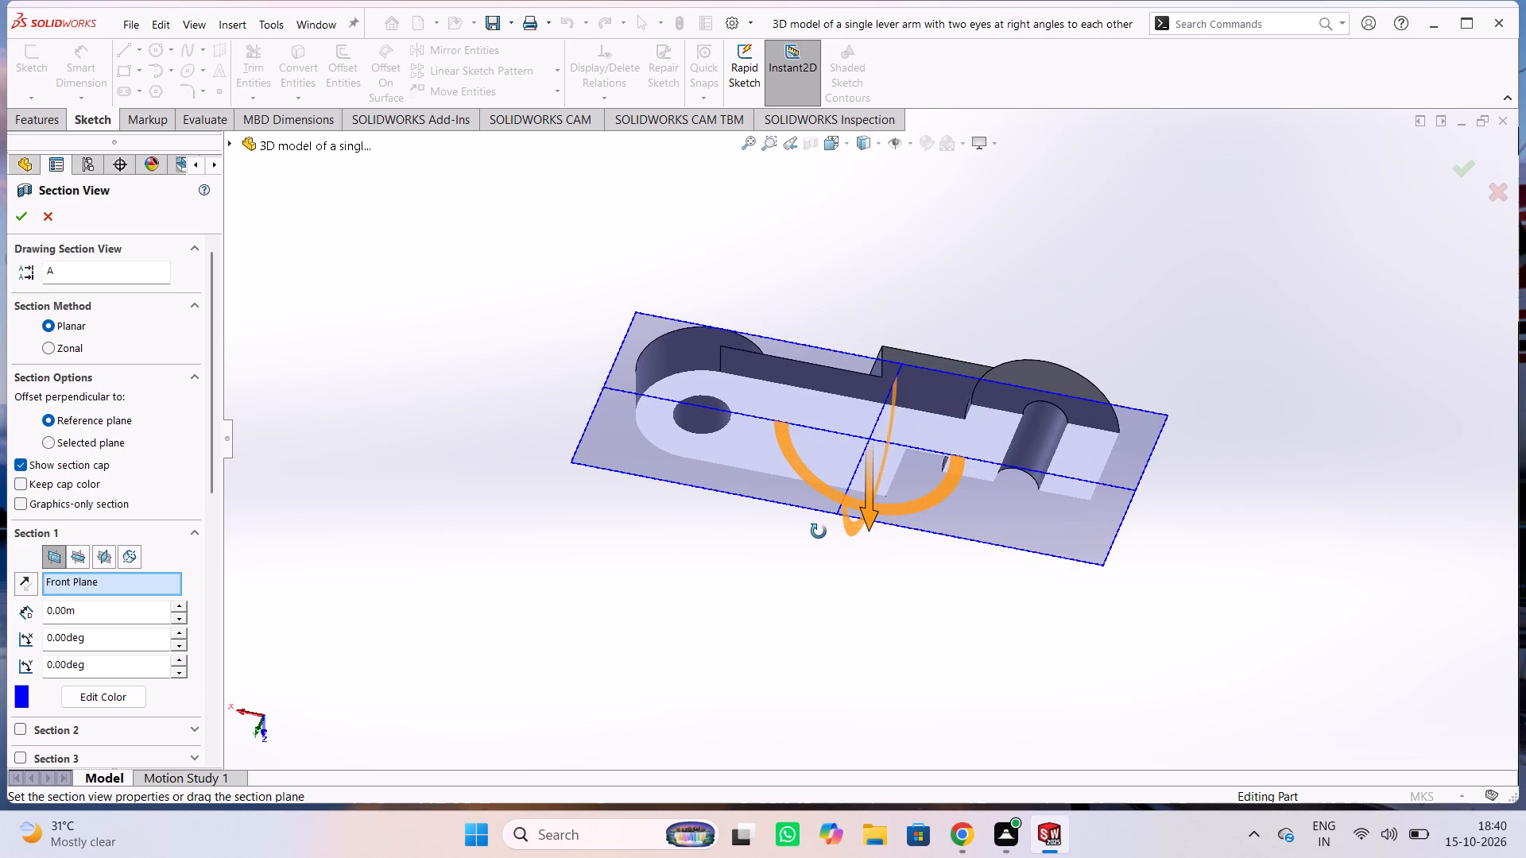
middle_drag(819, 531, 1191, 479)
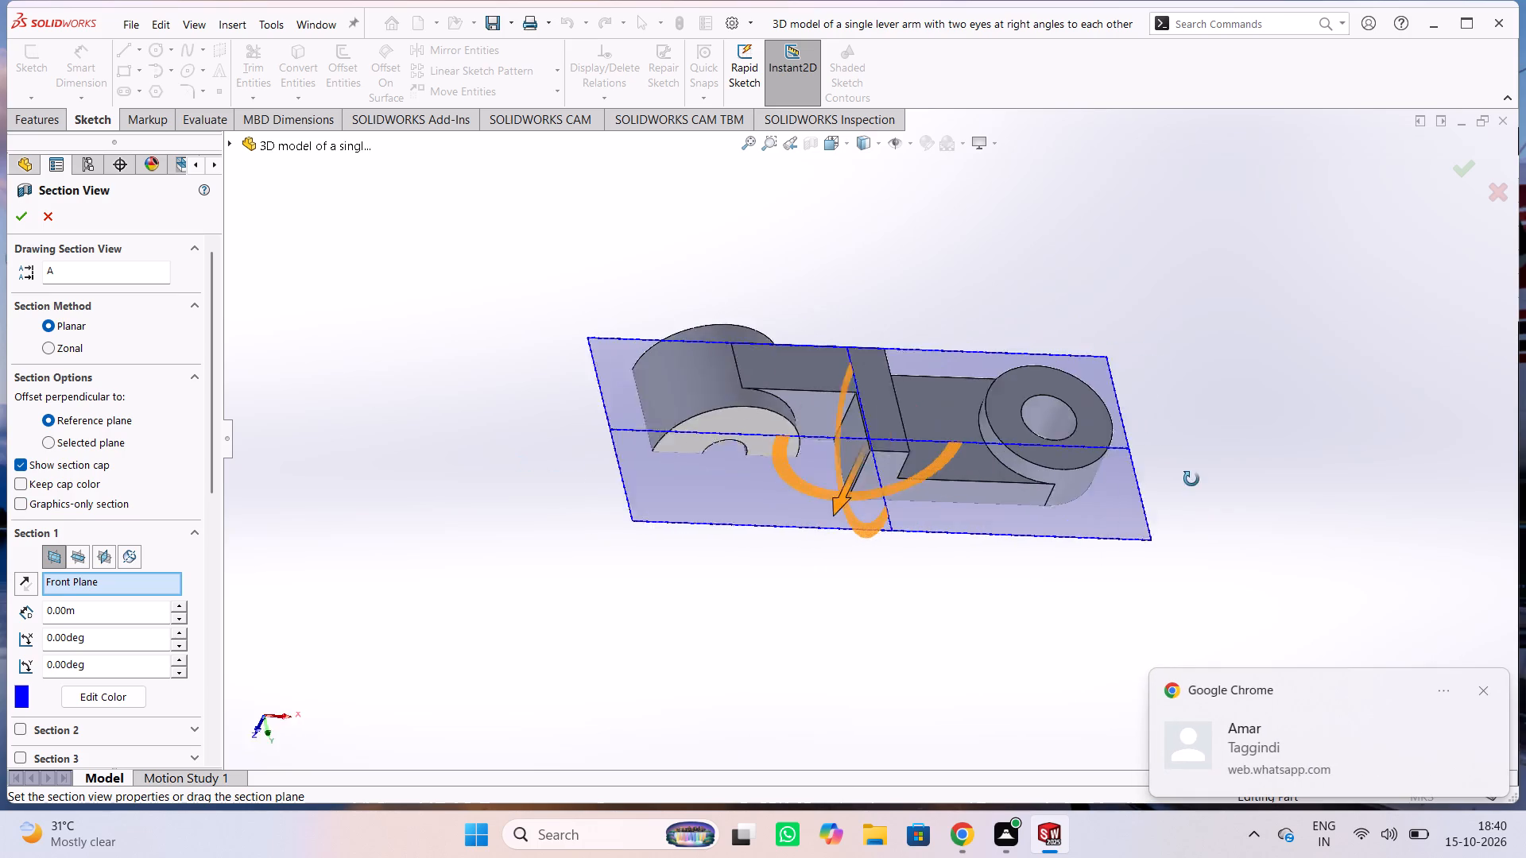
middle_drag(1191, 479, 1104, 471)
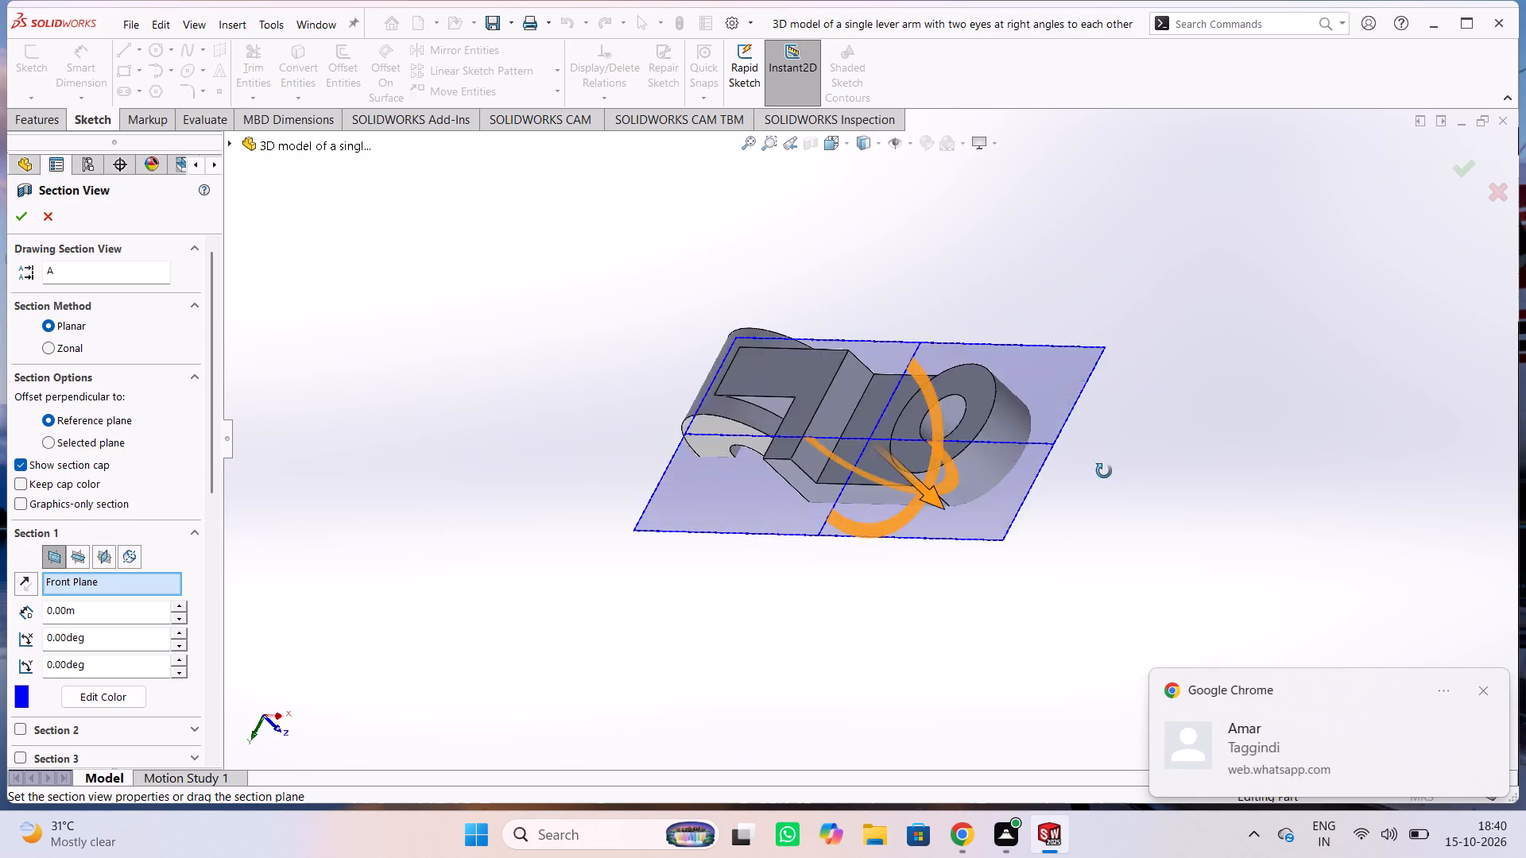
Examine both cut bores, the stepped body and the outer faces of the Front Plane section from all sides, and cancel the section view.
middle_drag(1104, 471, 1208, 489)
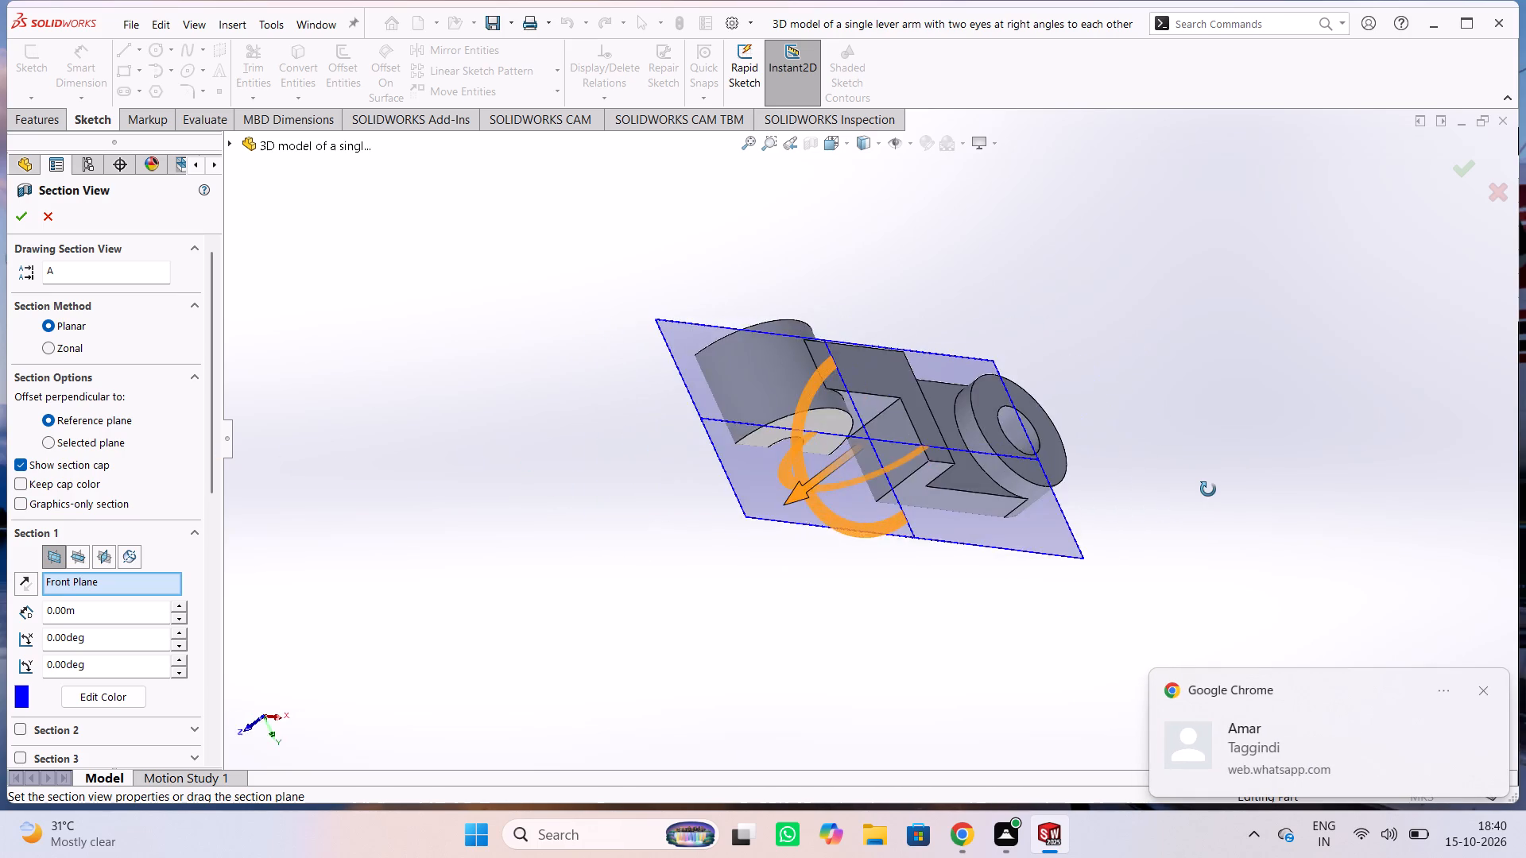
middle_drag(1208, 489, 930, 424)
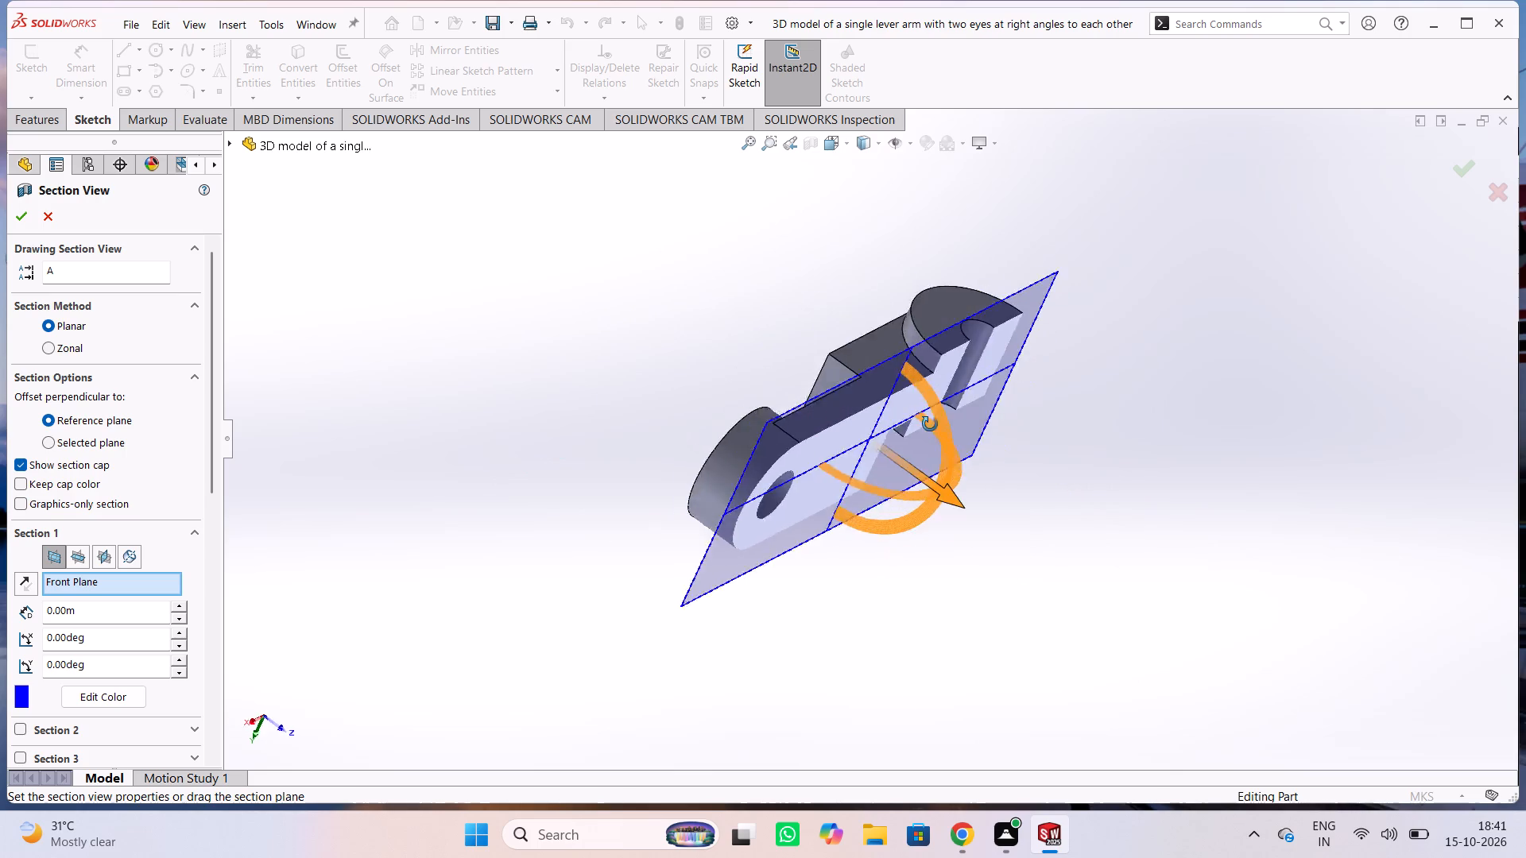
middle_drag(930, 424, 1078, 485)
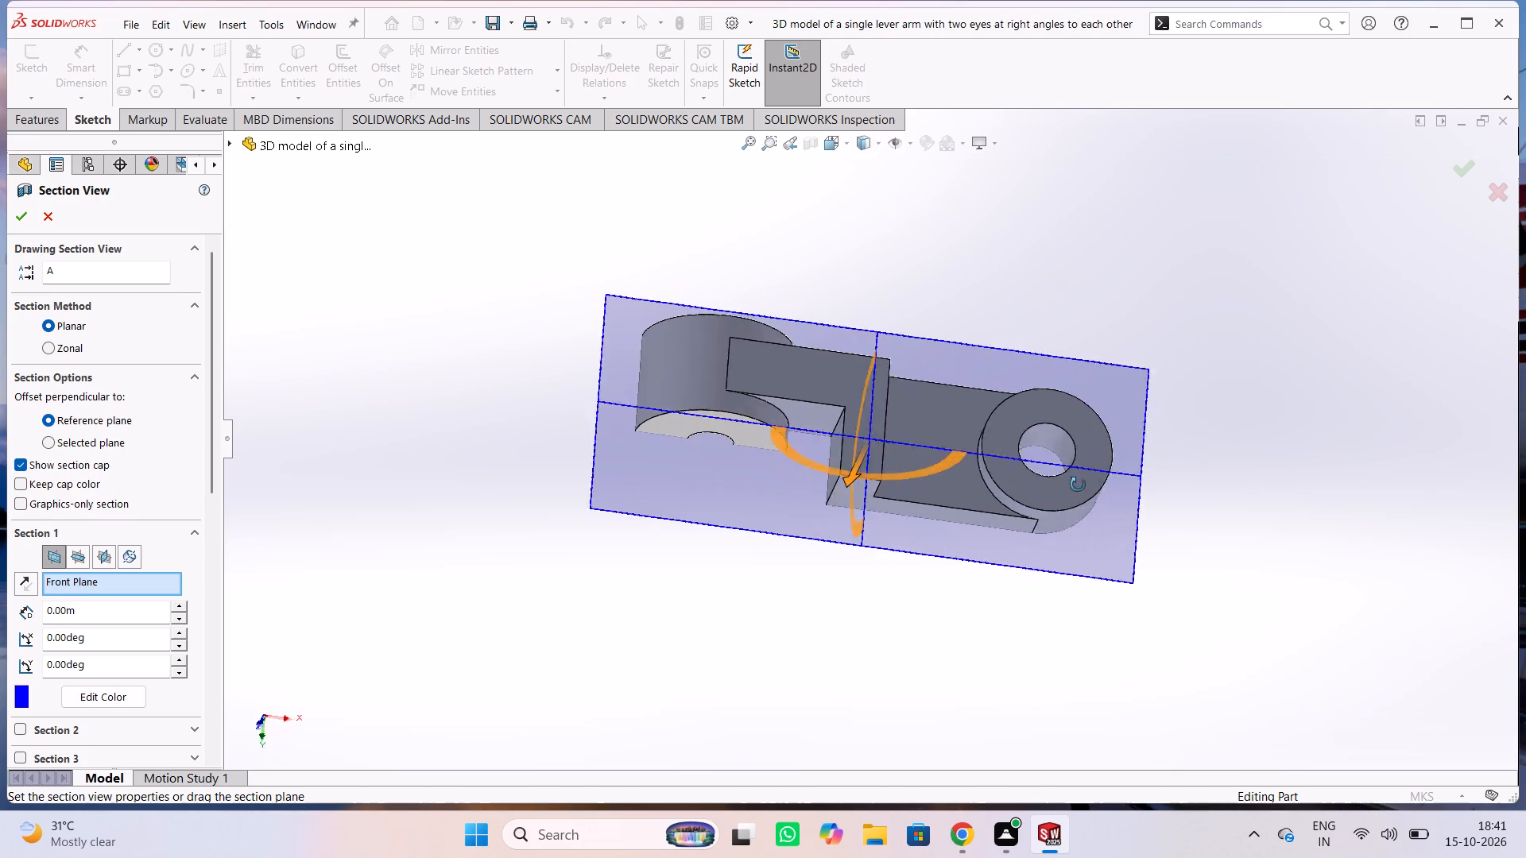
middle_drag(1078, 485, 1154, 485)
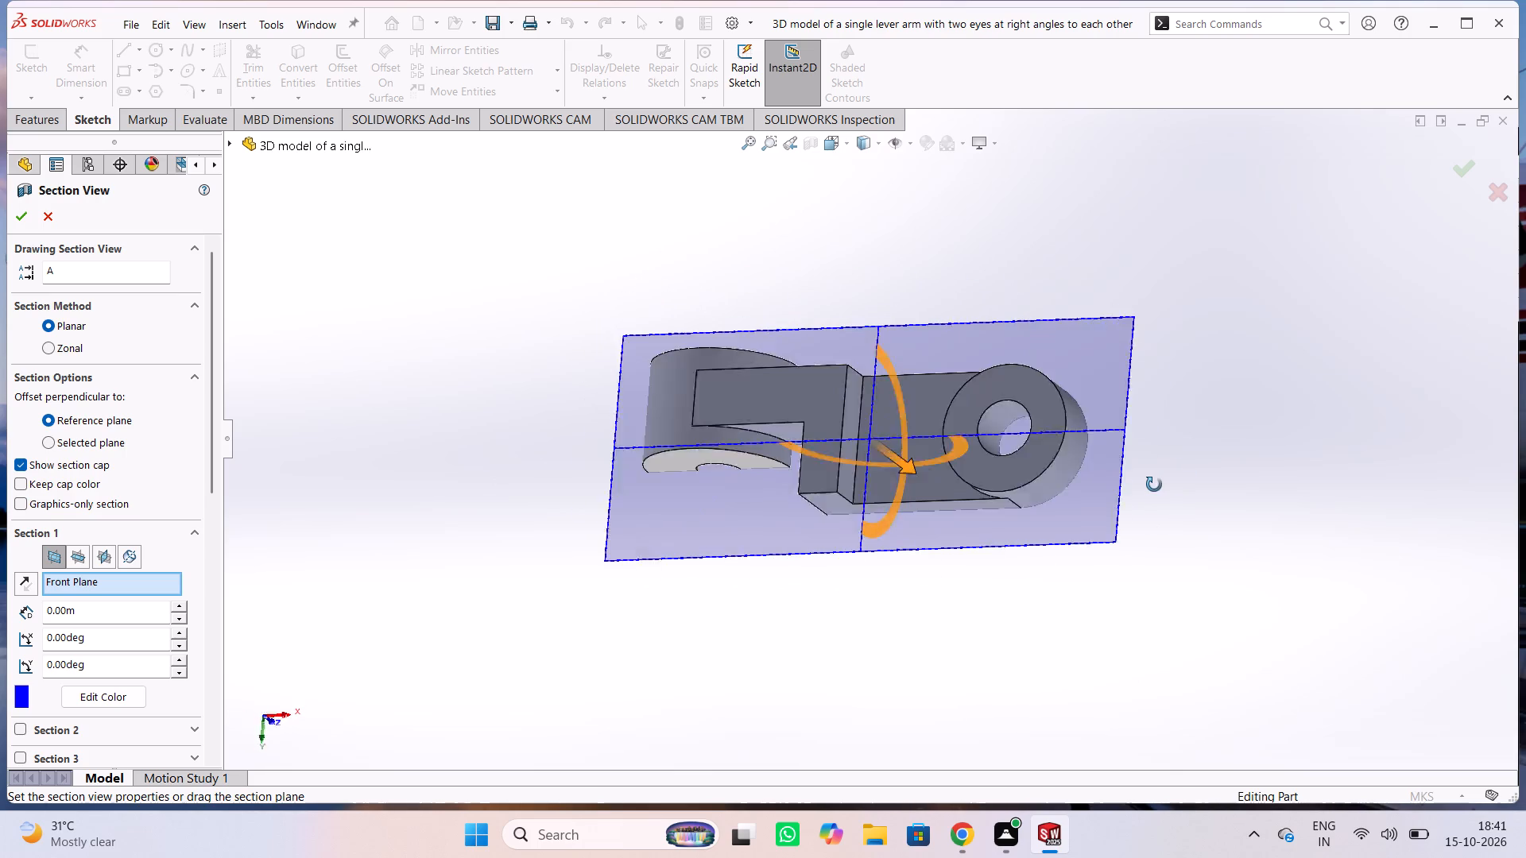
middle_drag(1154, 485, 1209, 477)
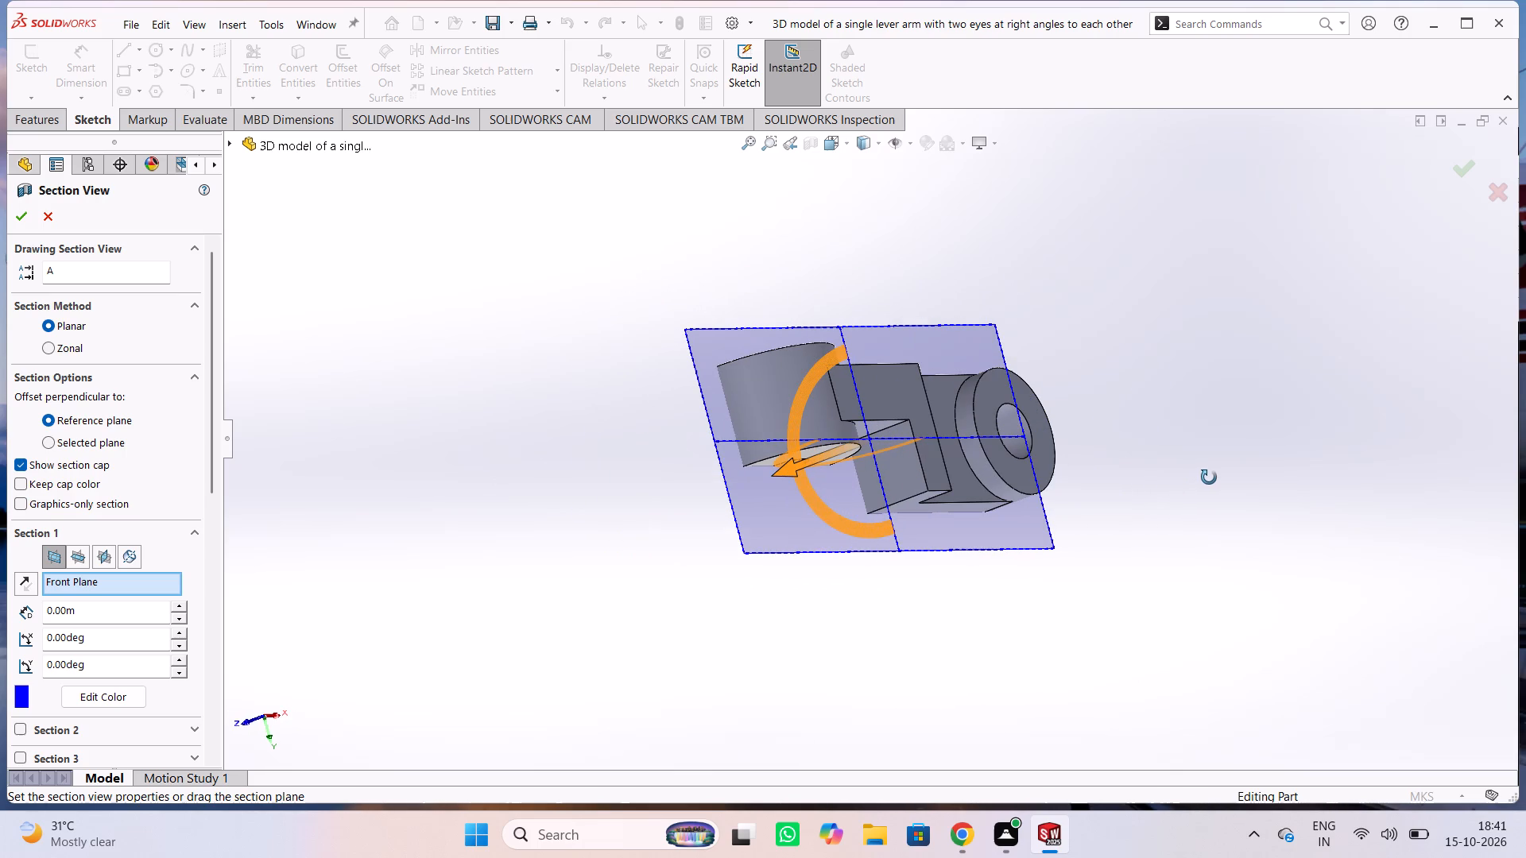
middle_drag(1209, 477, 1468, 474)
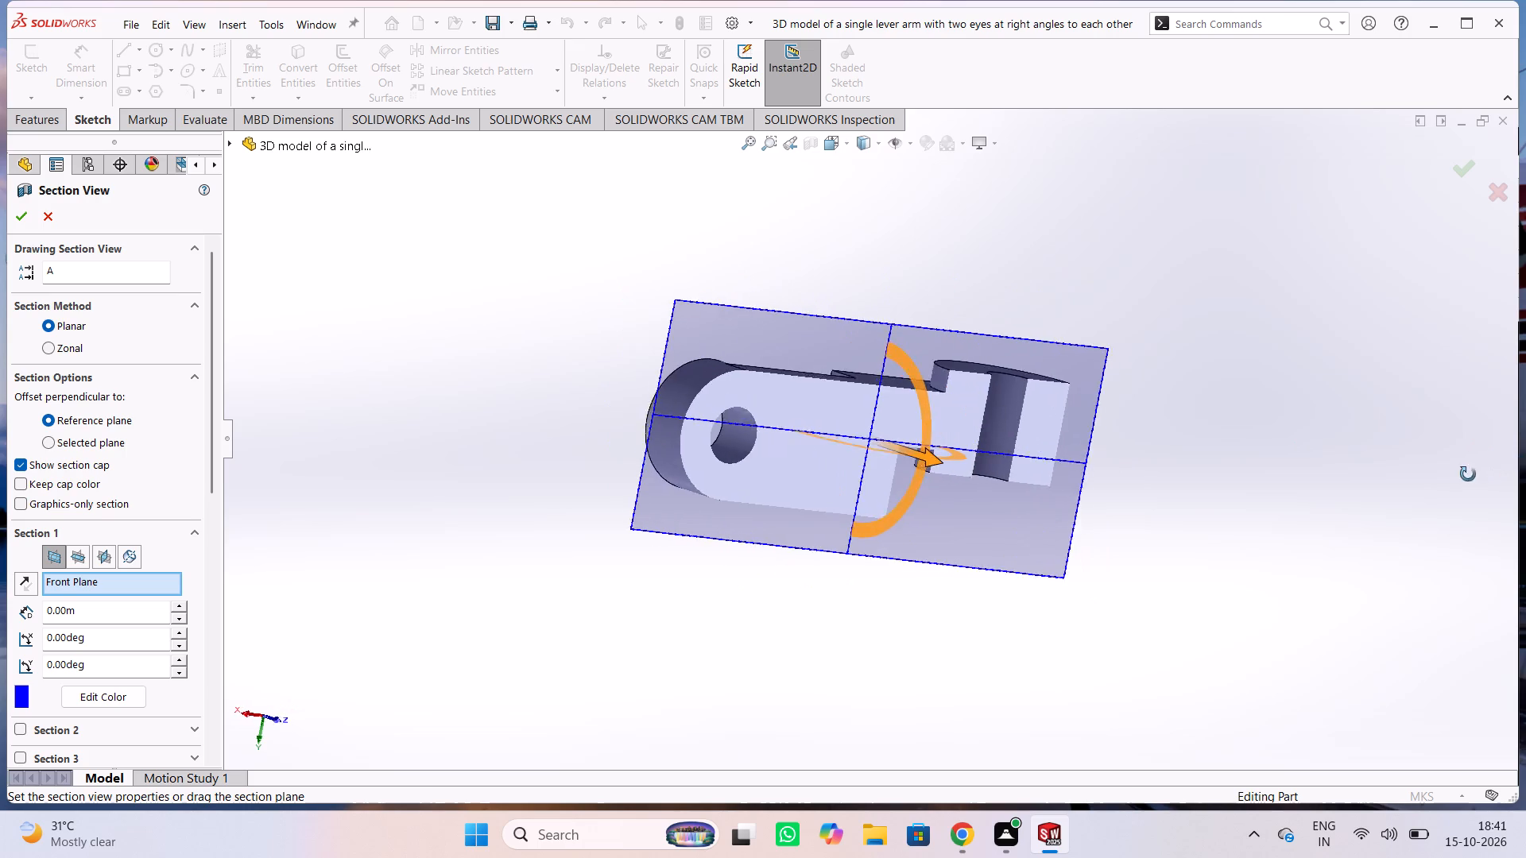
middle_drag(1468, 474, 1434, 477)
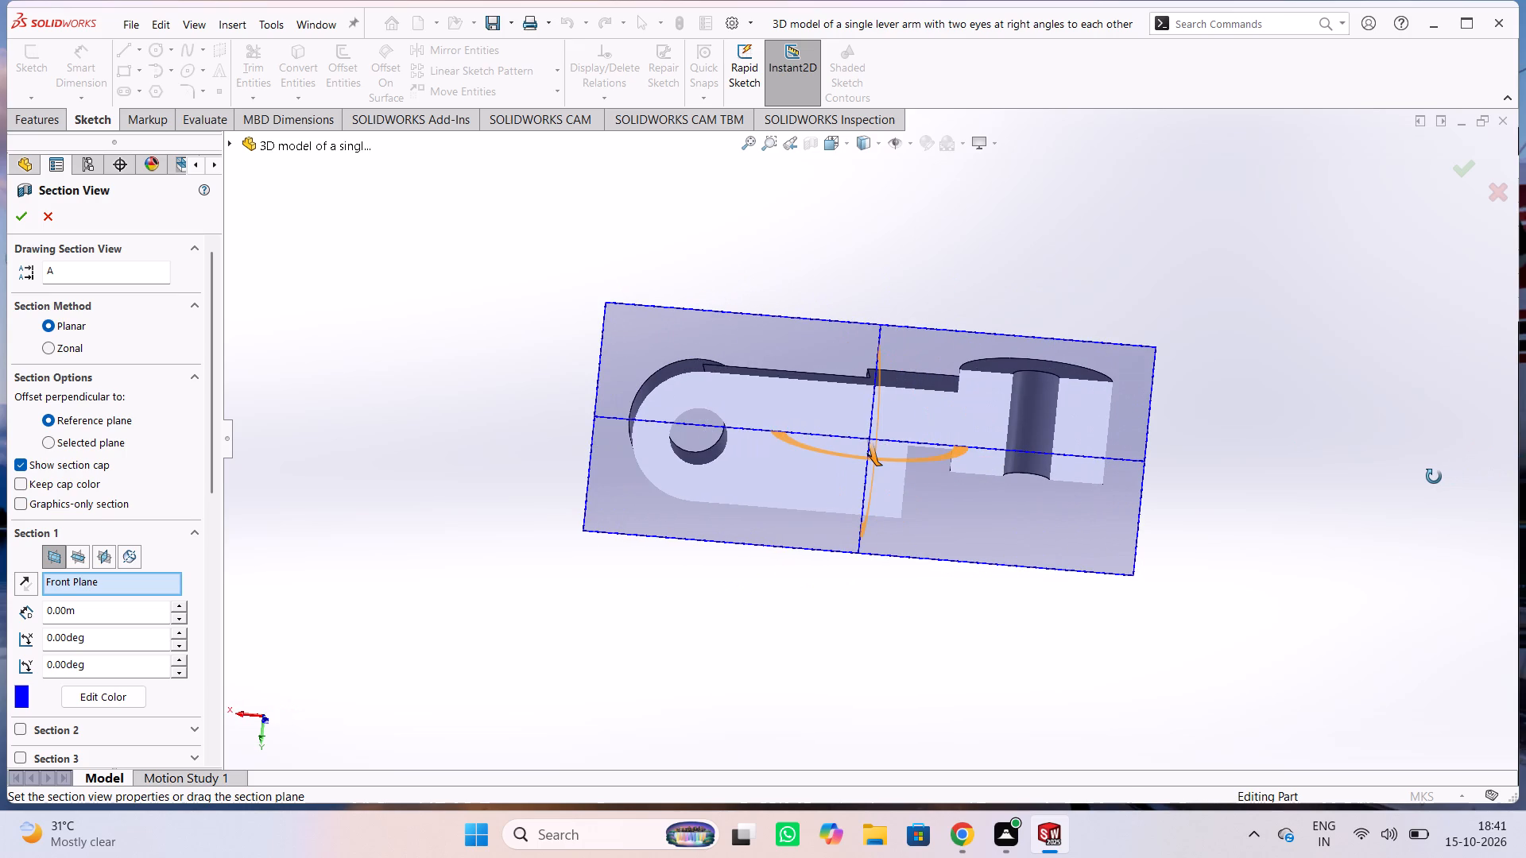
middle_drag(1434, 477, 1072, 484)
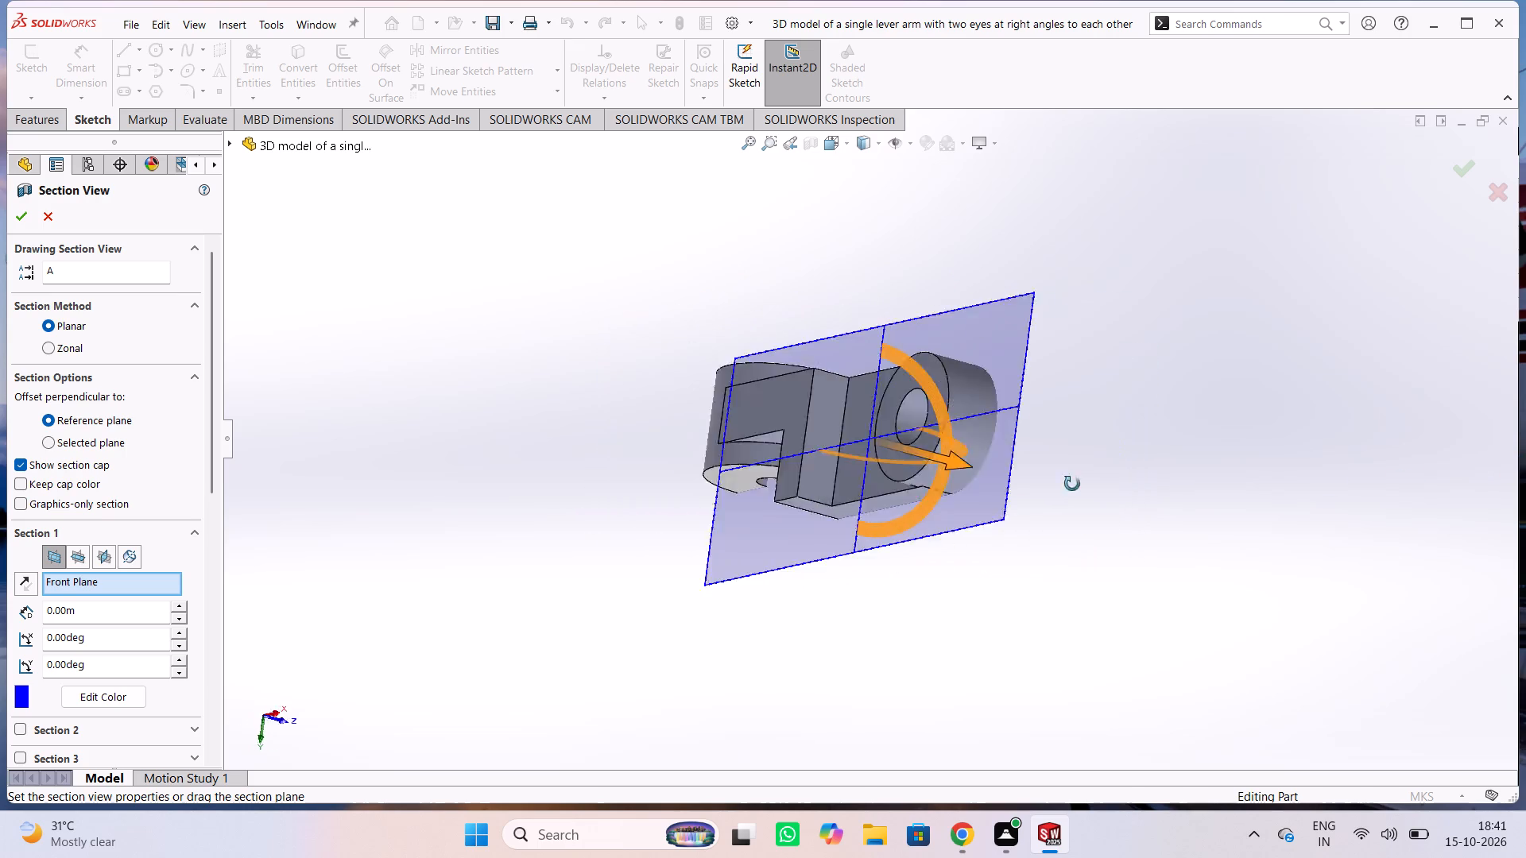
middle_drag(1072, 484, 985, 473)
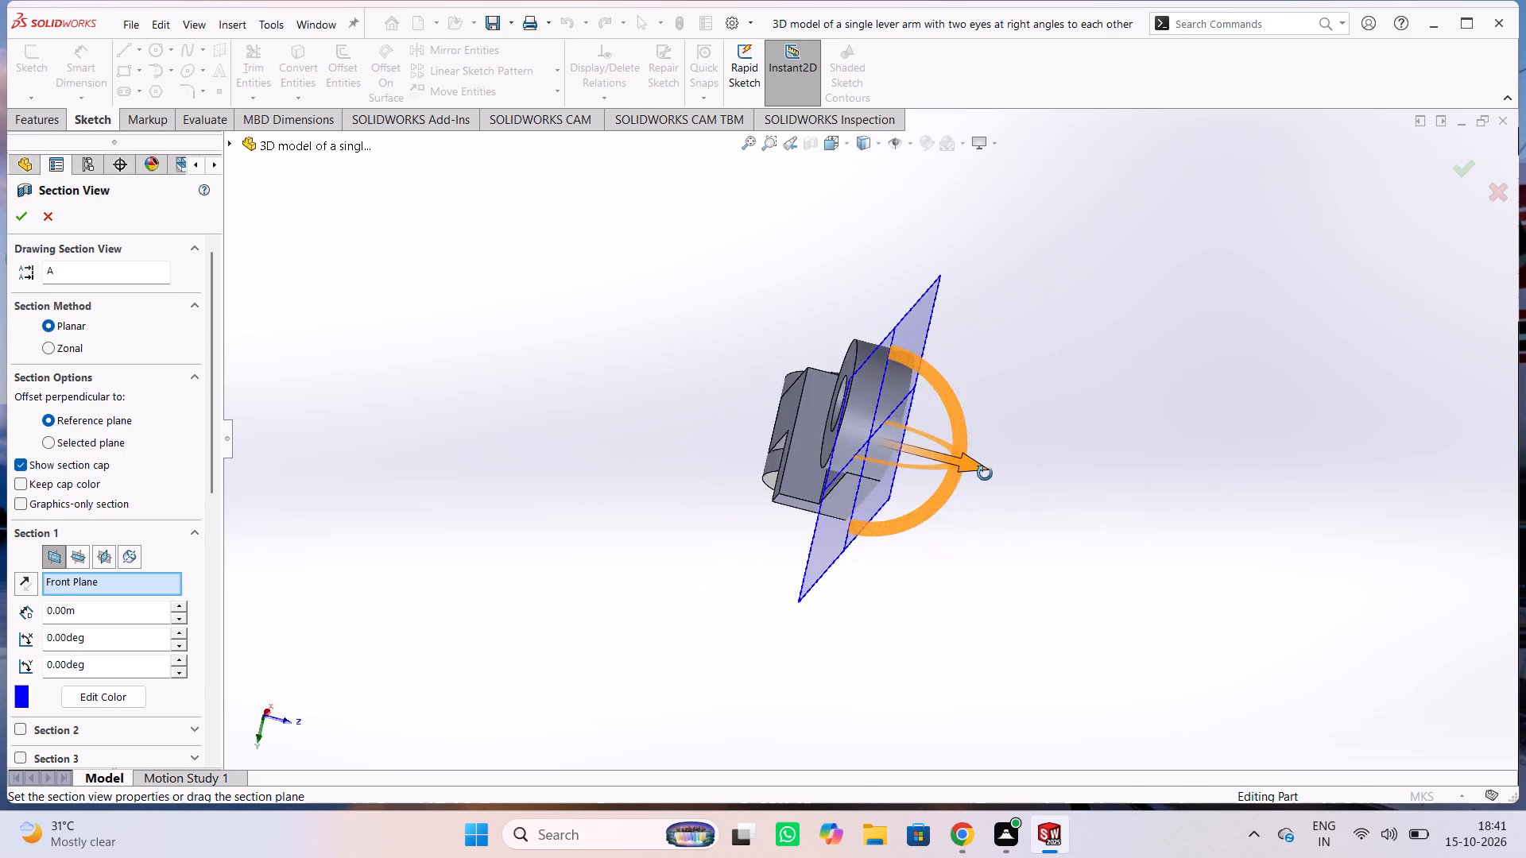
middle_drag(985, 473, 1286, 458)
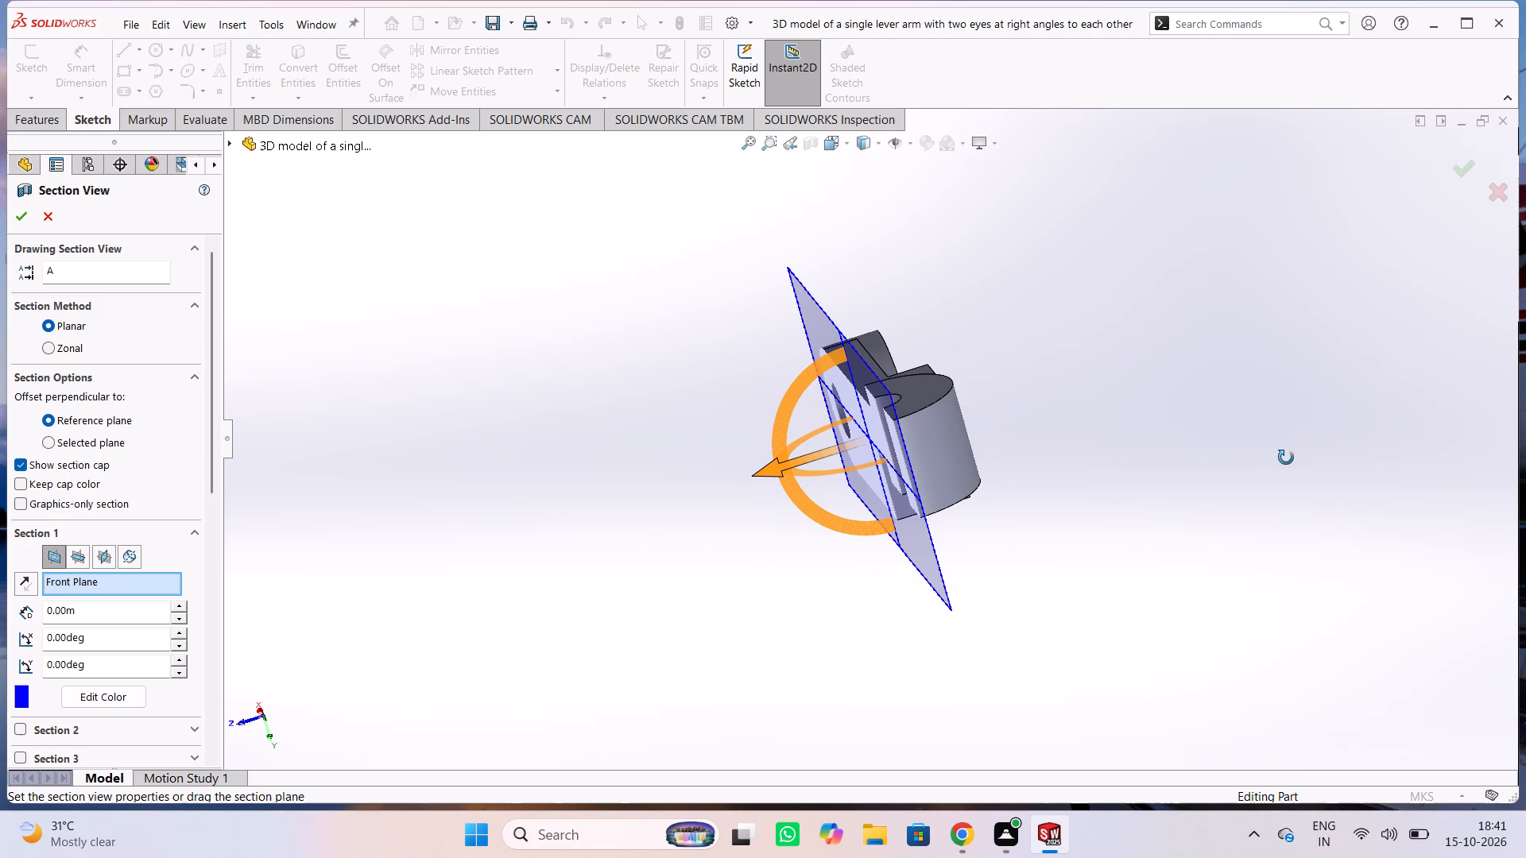
middle_drag(1286, 458, 1106, 300)
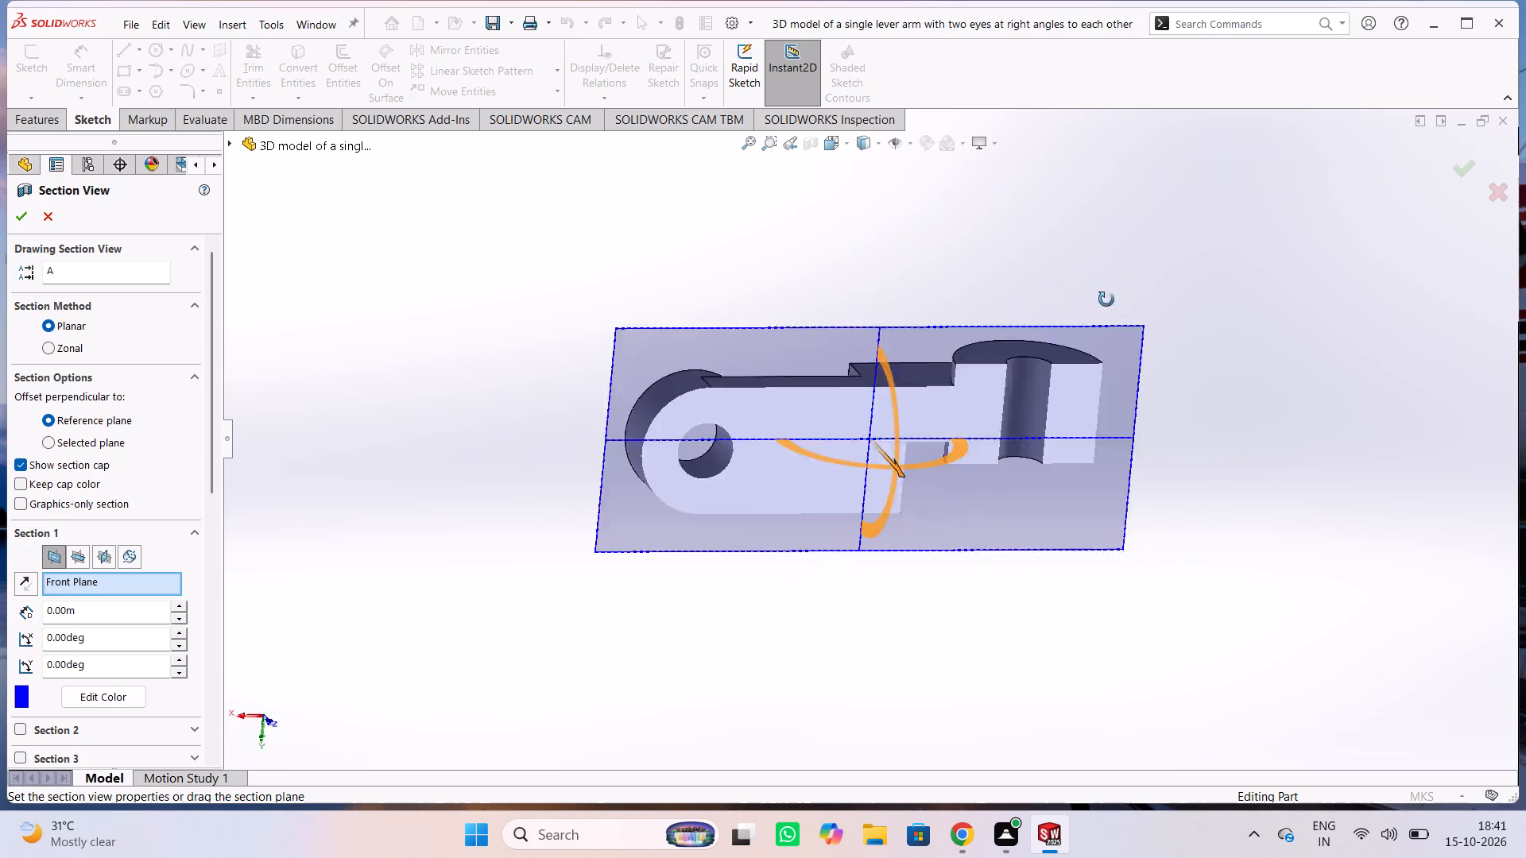
middle_drag(1106, 300, 886, 606)
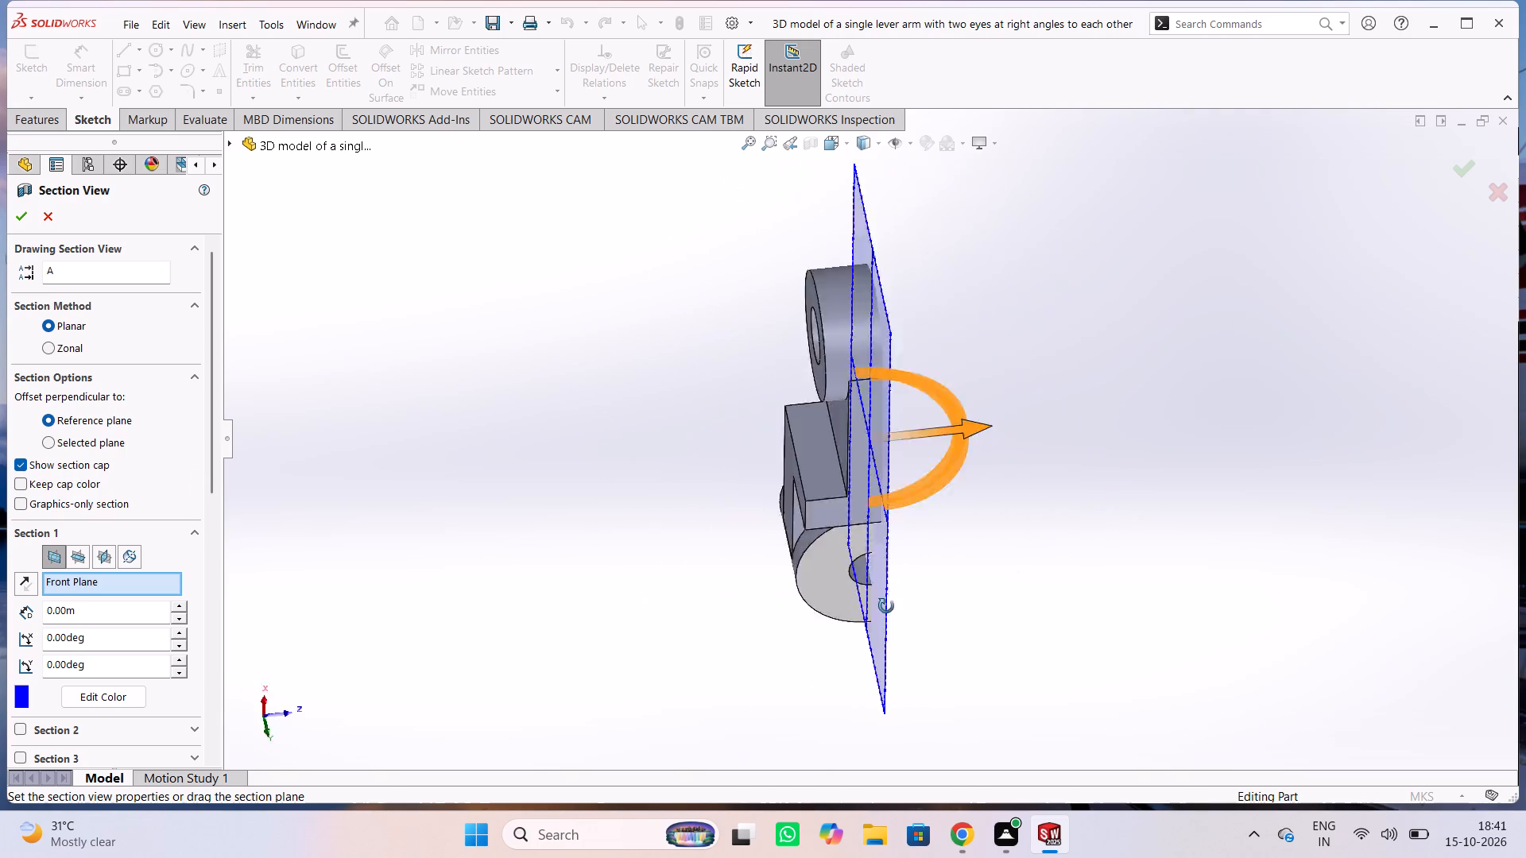
middle_drag(886, 606, 559, 412)
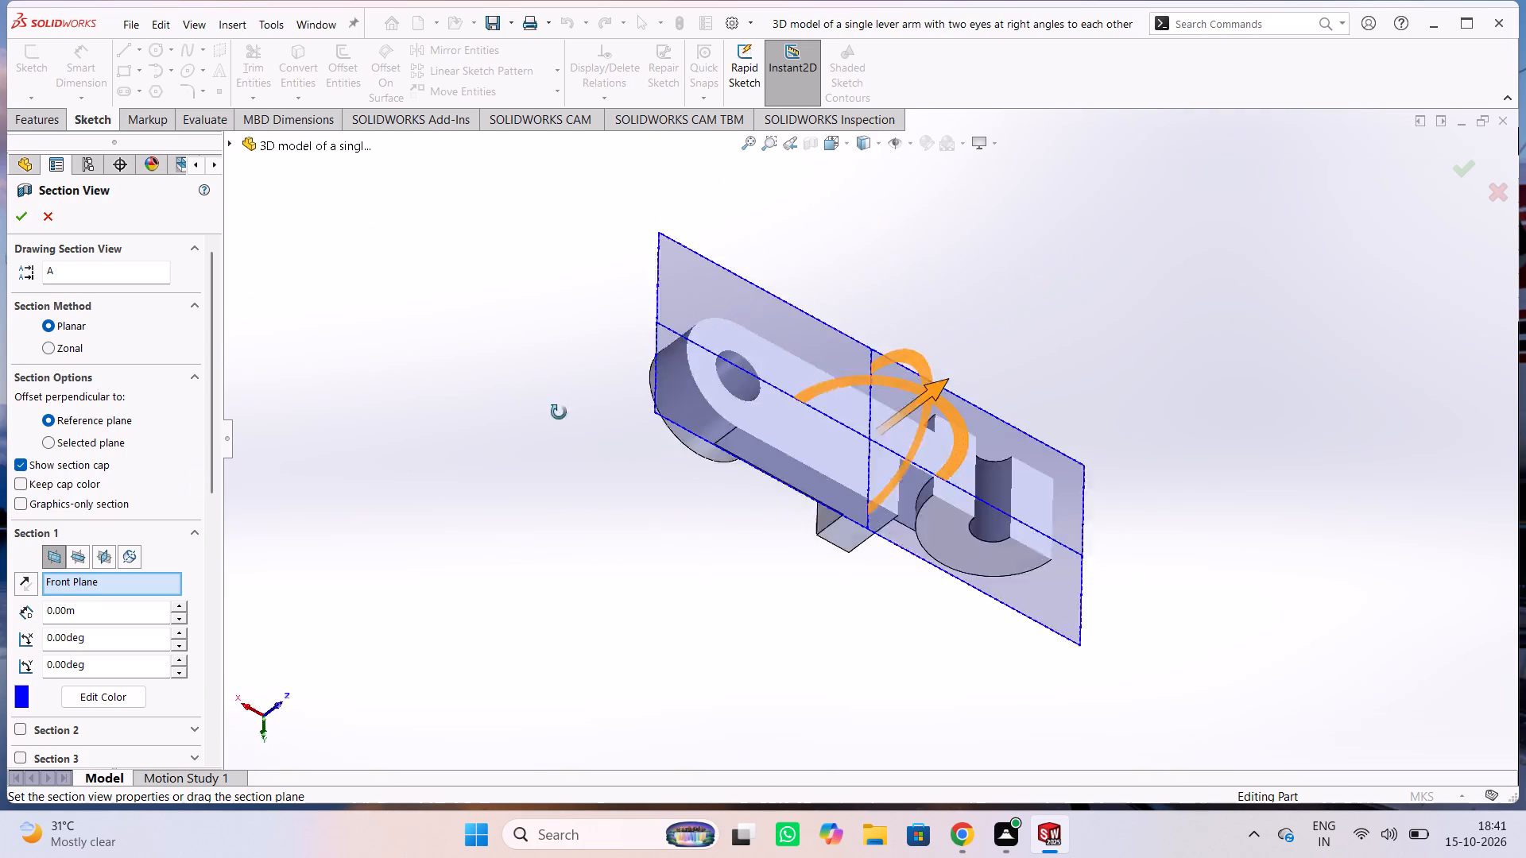
middle_drag(559, 412, 520, 428)
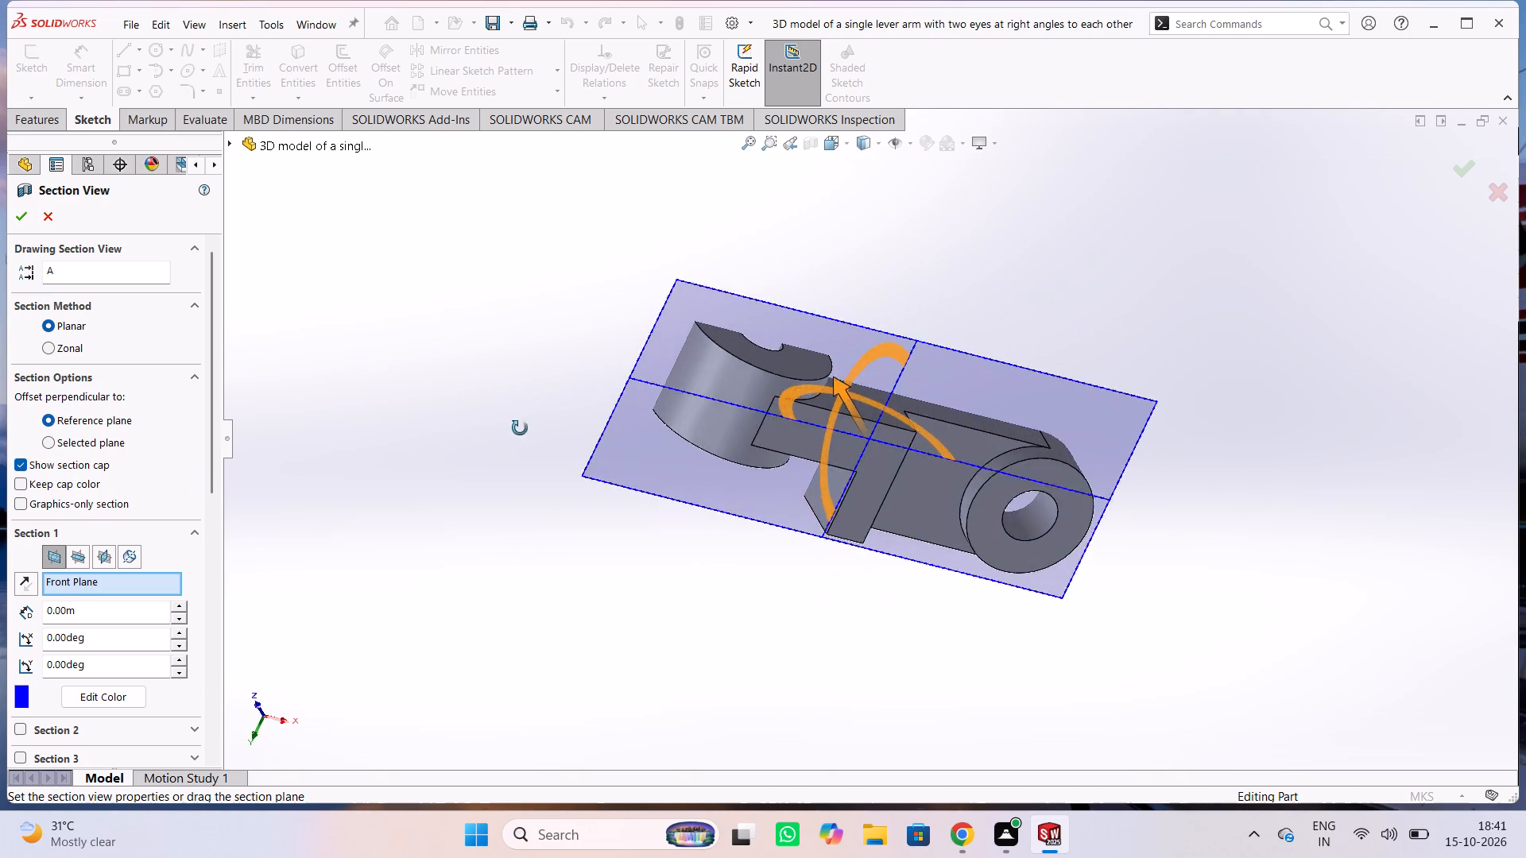
middle_drag(520, 428, 1273, 508)
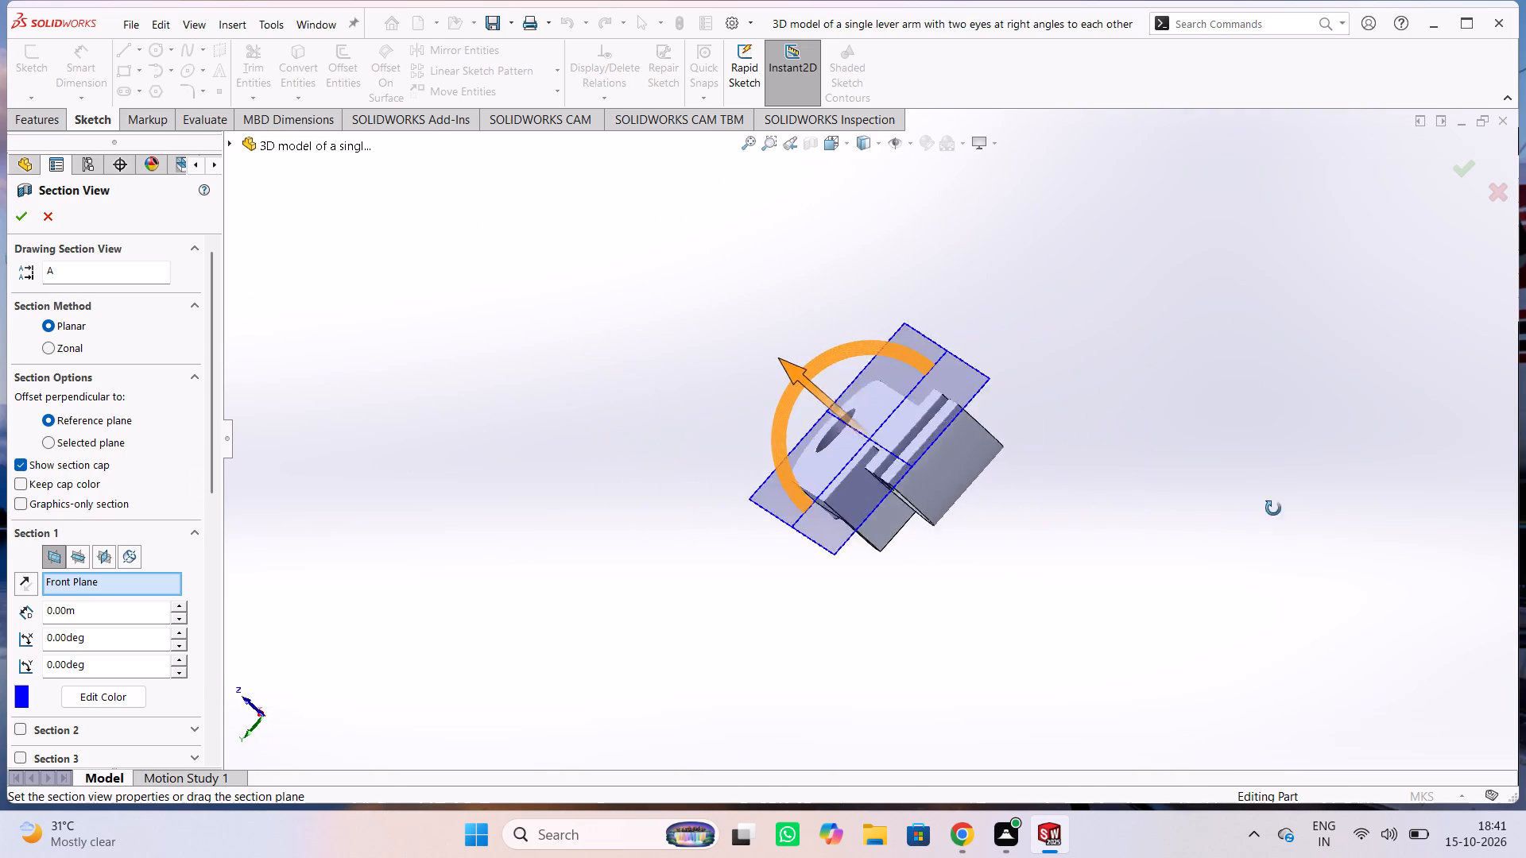
middle_drag(1273, 508, 642, 579)
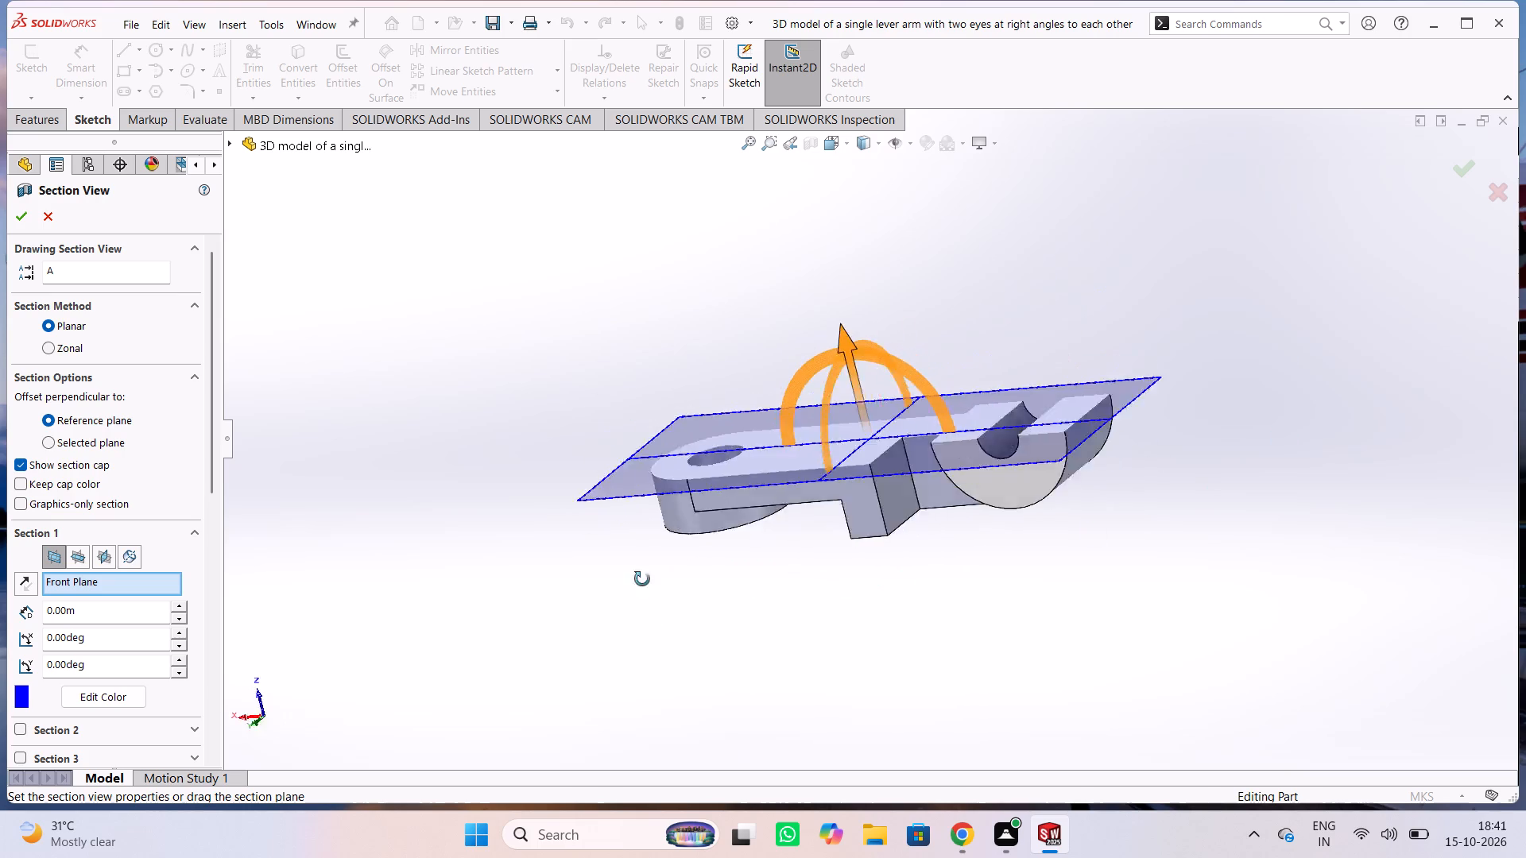
middle_drag(642, 579, 1174, 482)
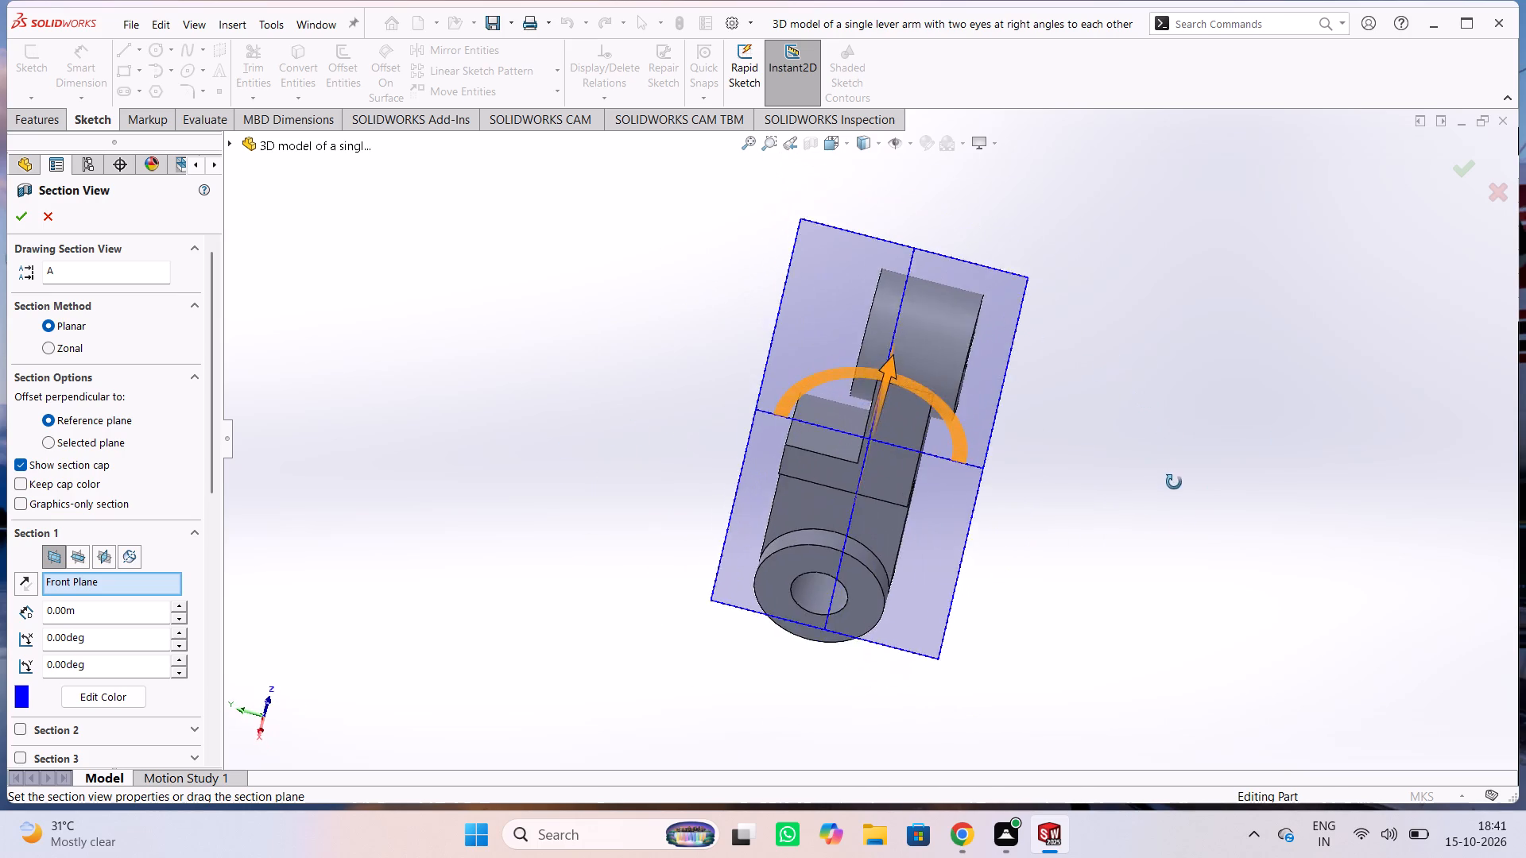
middle_drag(1174, 482, 373, 508)
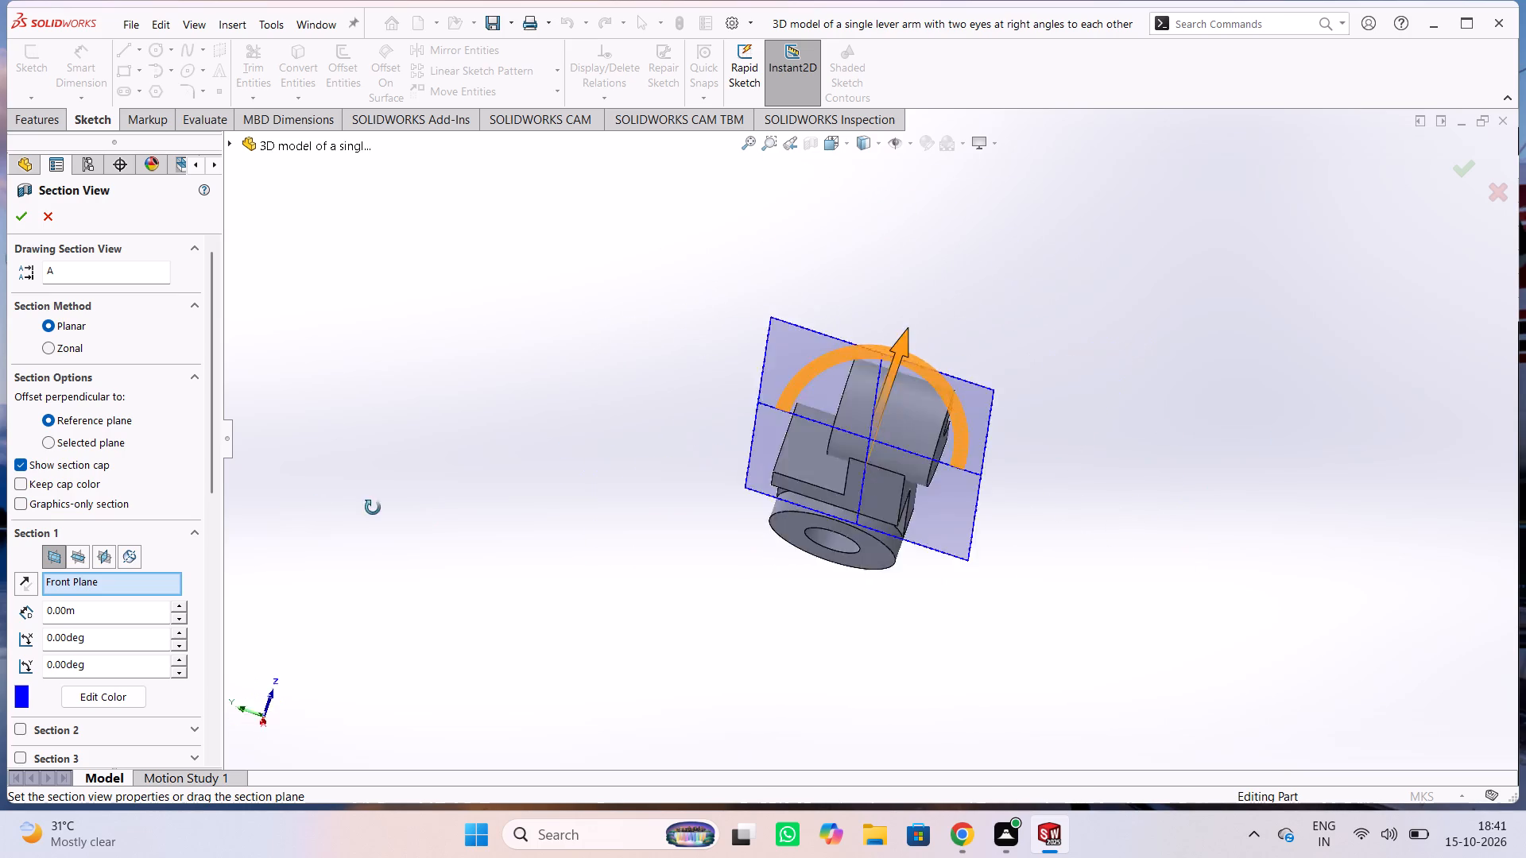
middle_drag(373, 508, 1449, 549)
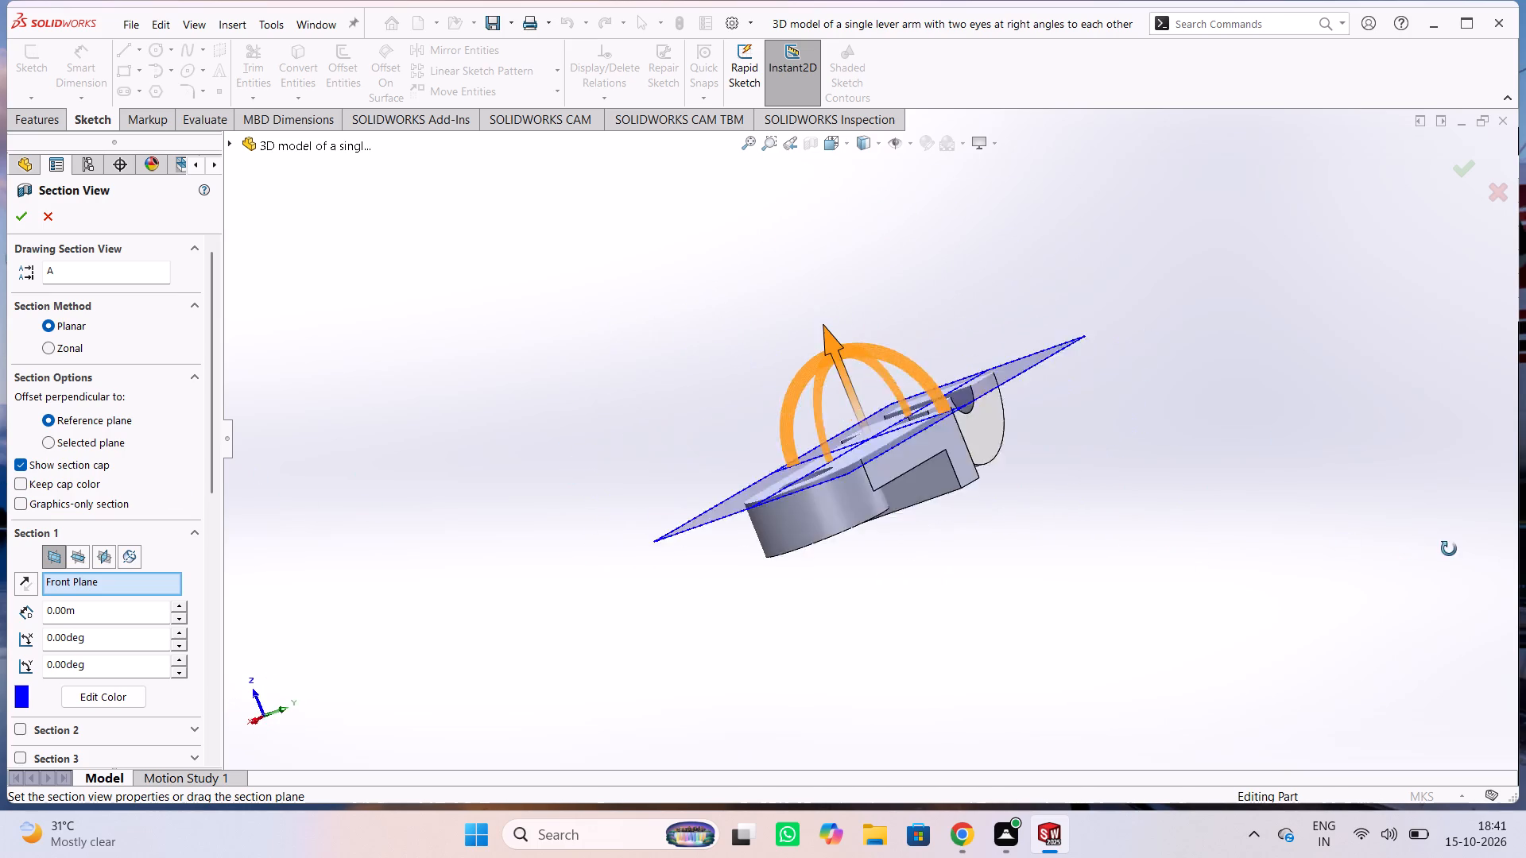
middle_drag(1449, 549, 899, 357)
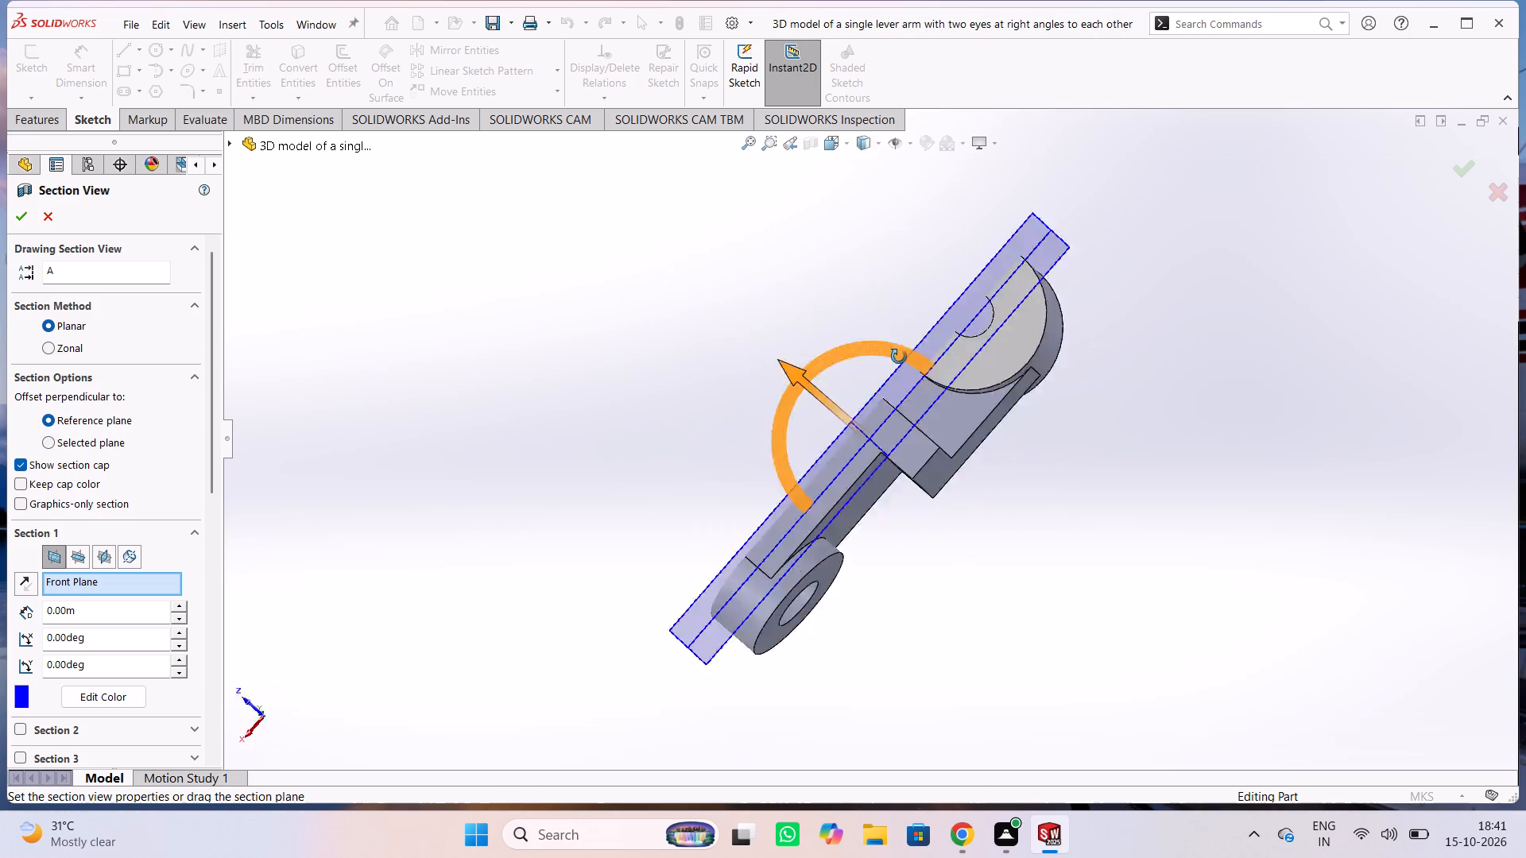
middle_drag(899, 357, 889, 614)
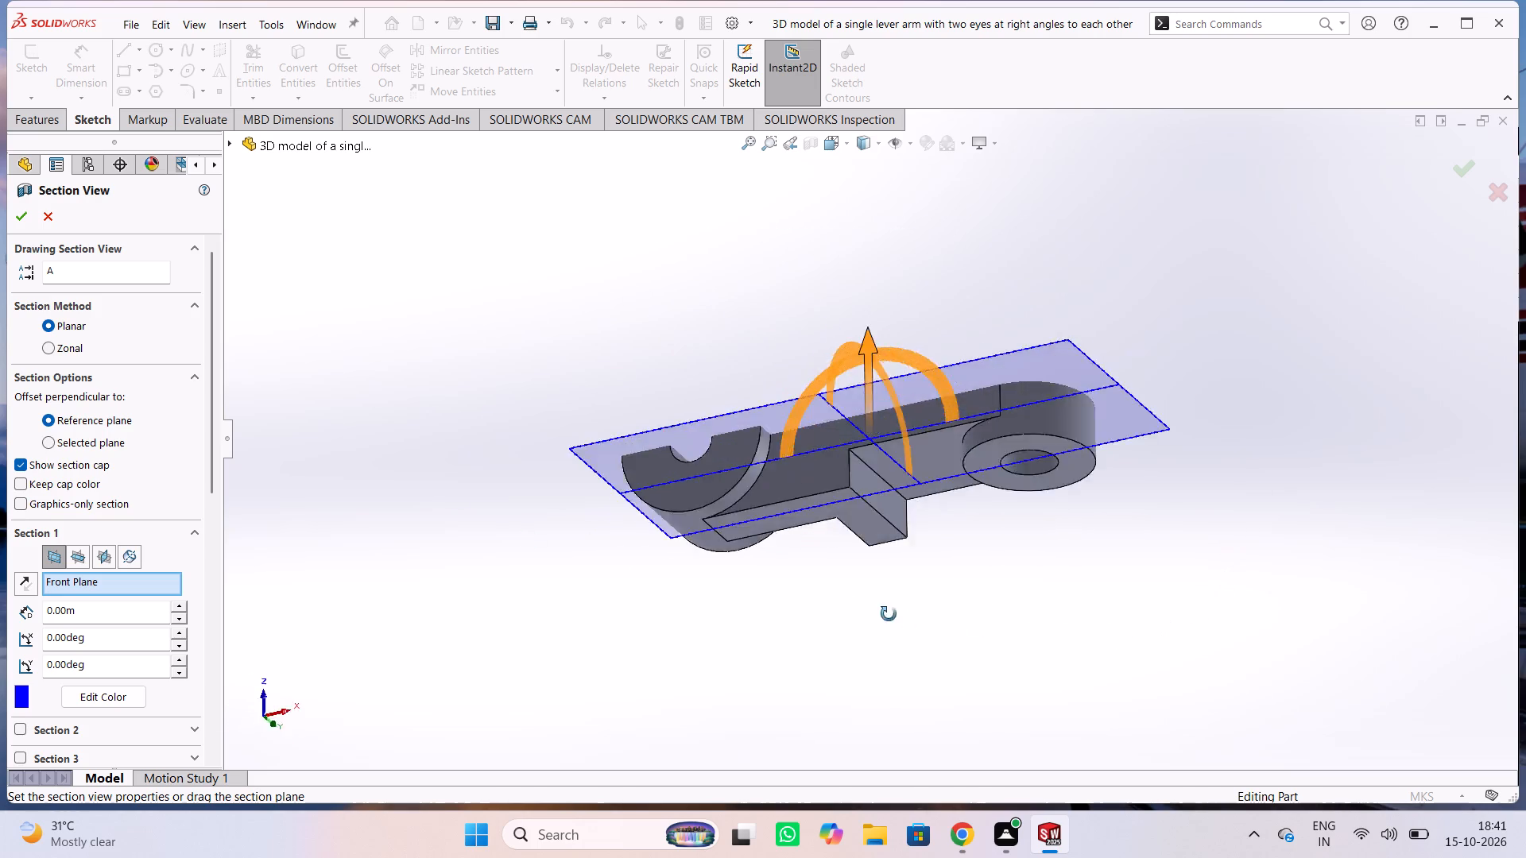
middle_drag(889, 614, 1129, 405)
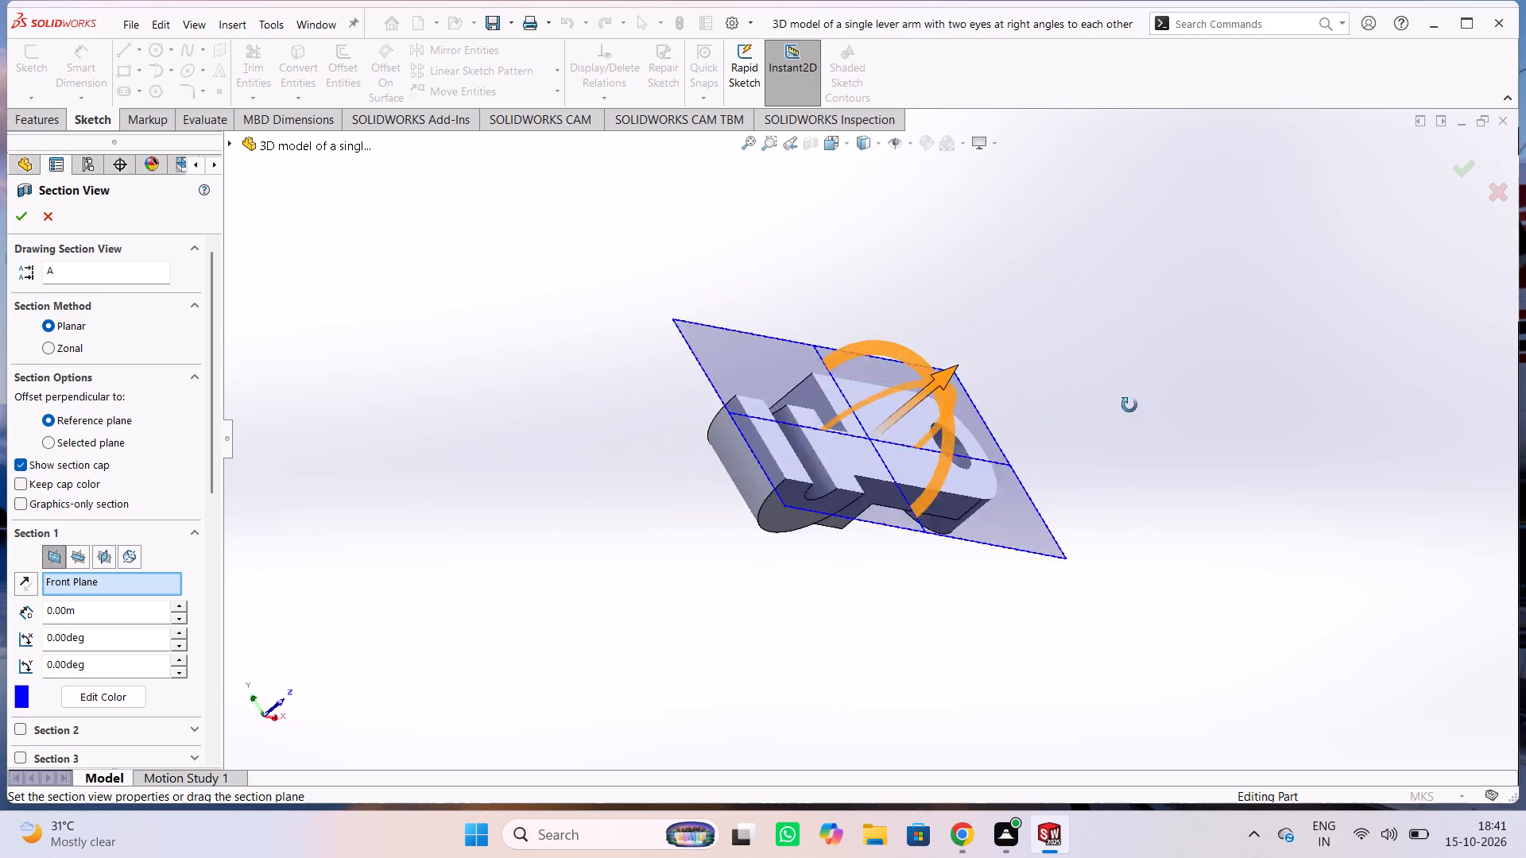
middle_drag(1129, 405, 971, 622)
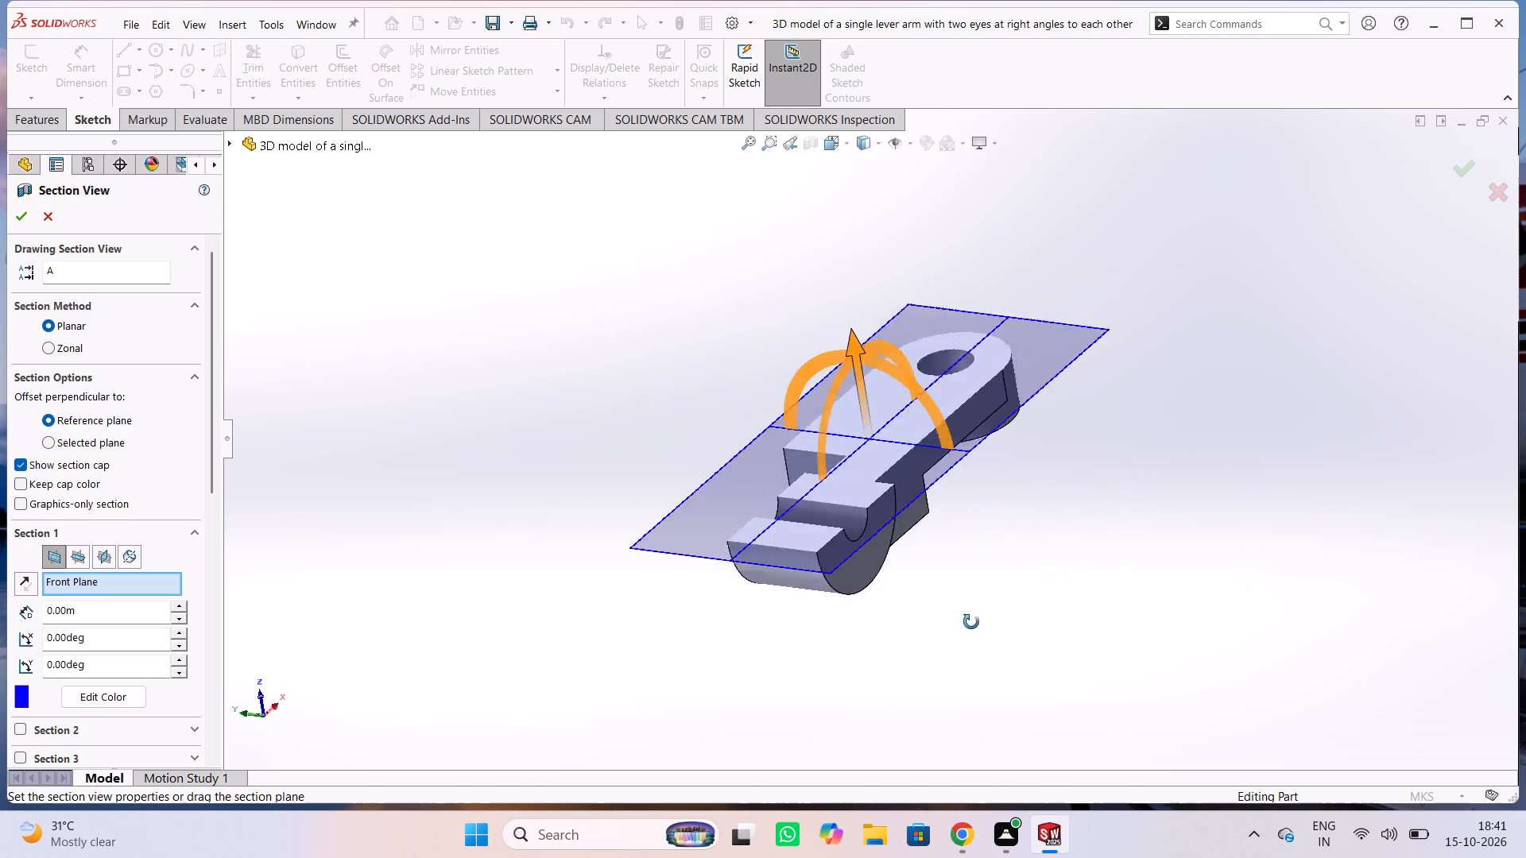
middle_drag(971, 622, 1237, 547)
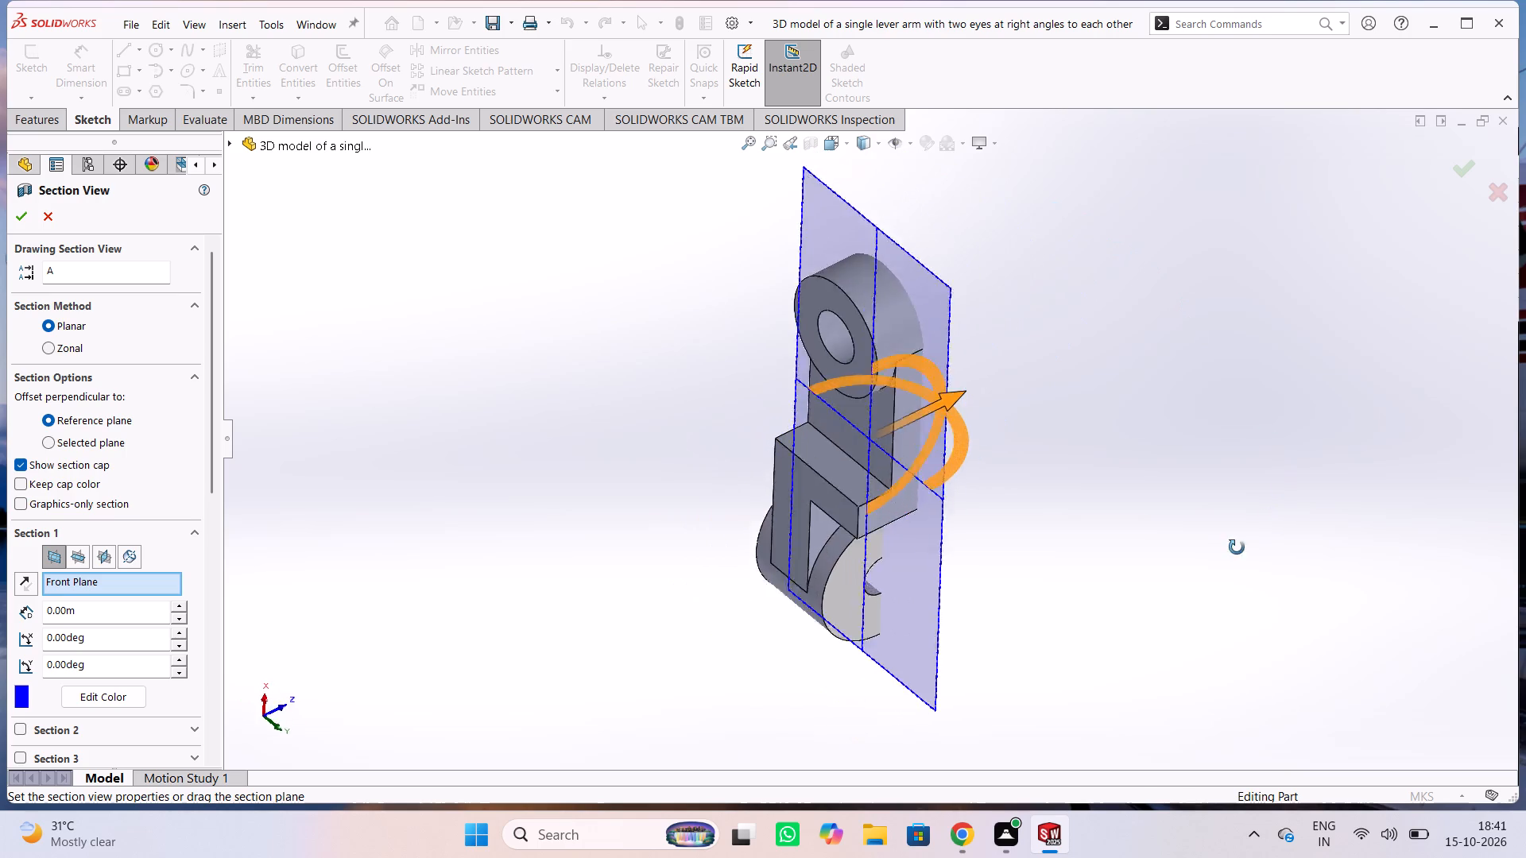
middle_drag(1237, 547, 1142, 263)
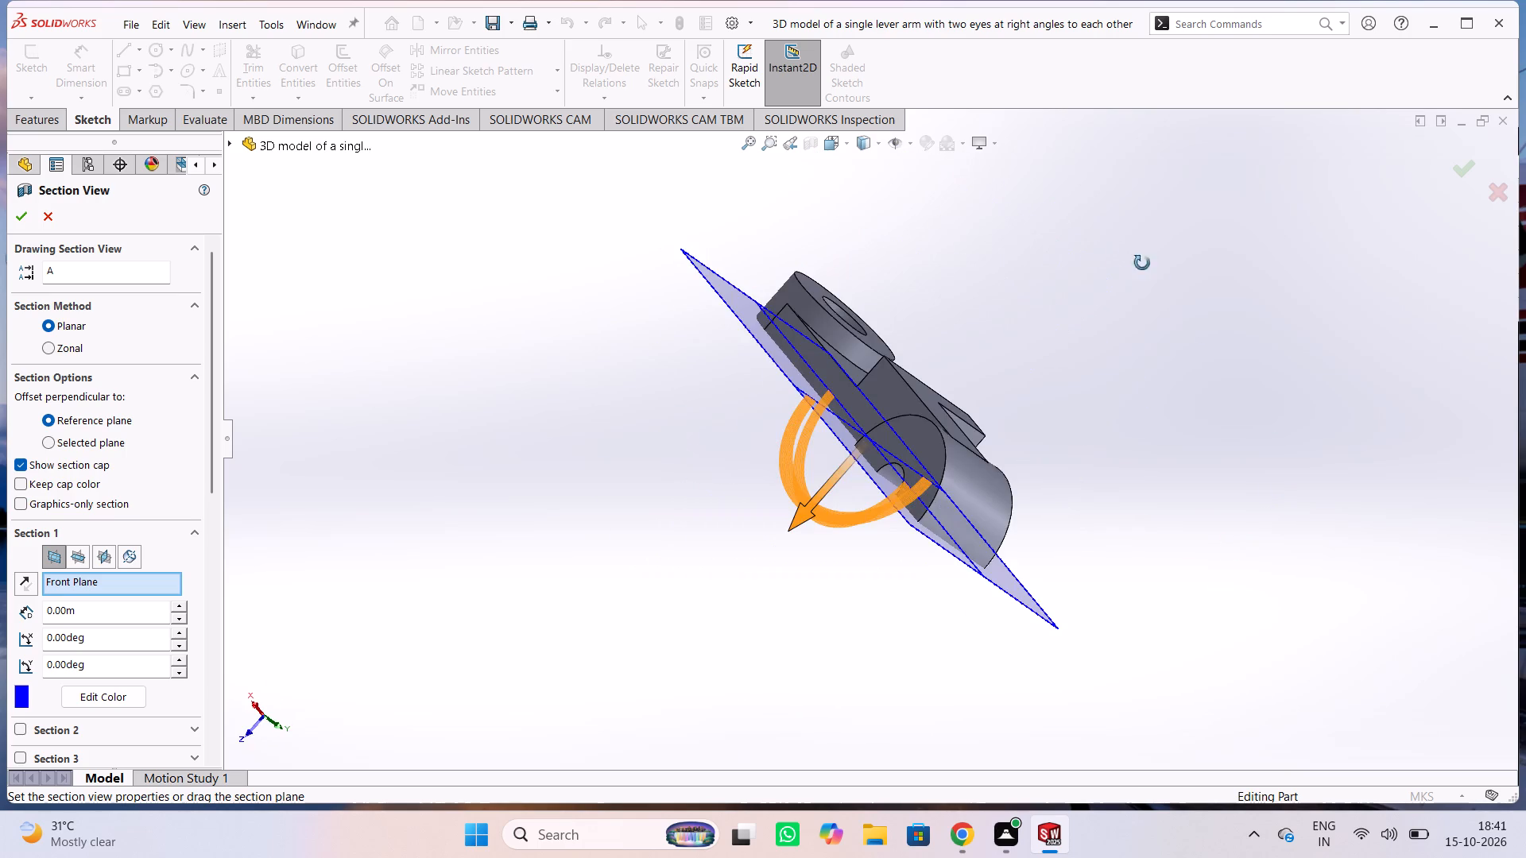
middle_drag(1142, 263, 803, 276)
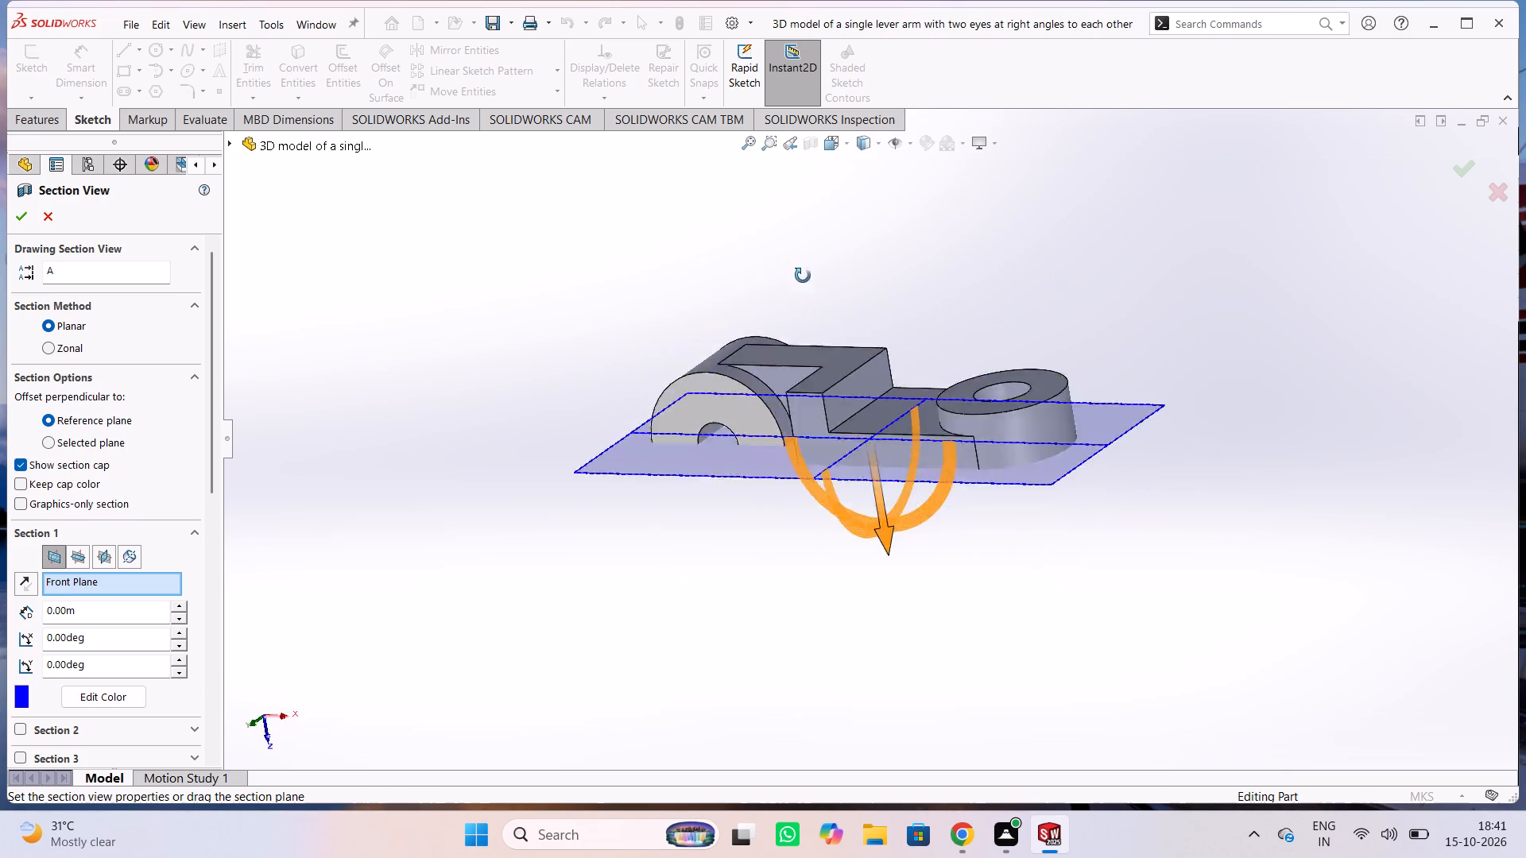
middle_drag(803, 276, 565, 339)
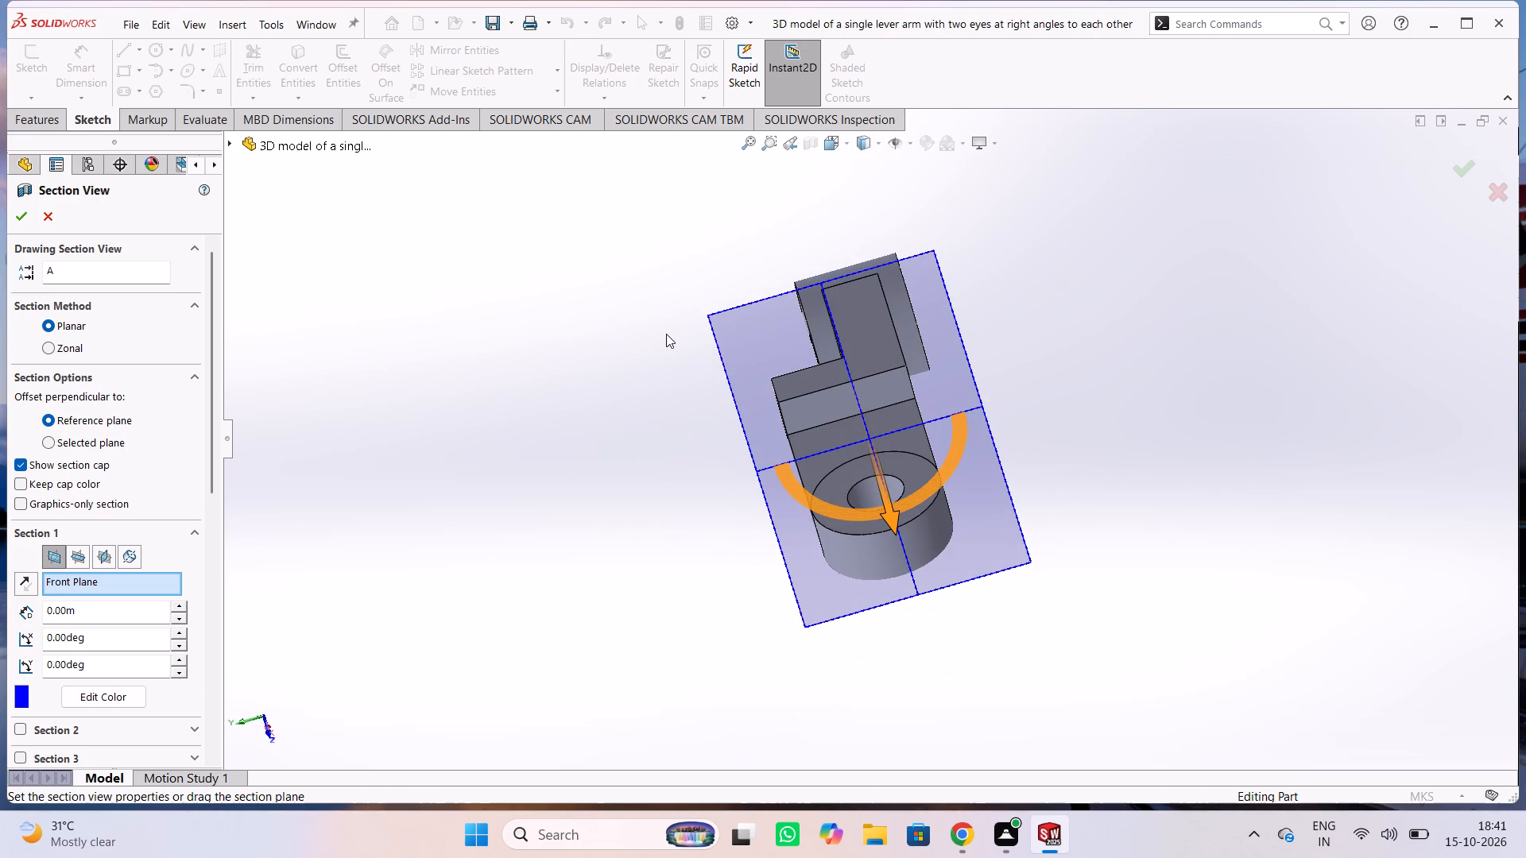
middle_drag(544, 312, 602, 376)
scroll(547, 317, up, 1)
middle_drag(603, 381, 610, 393)
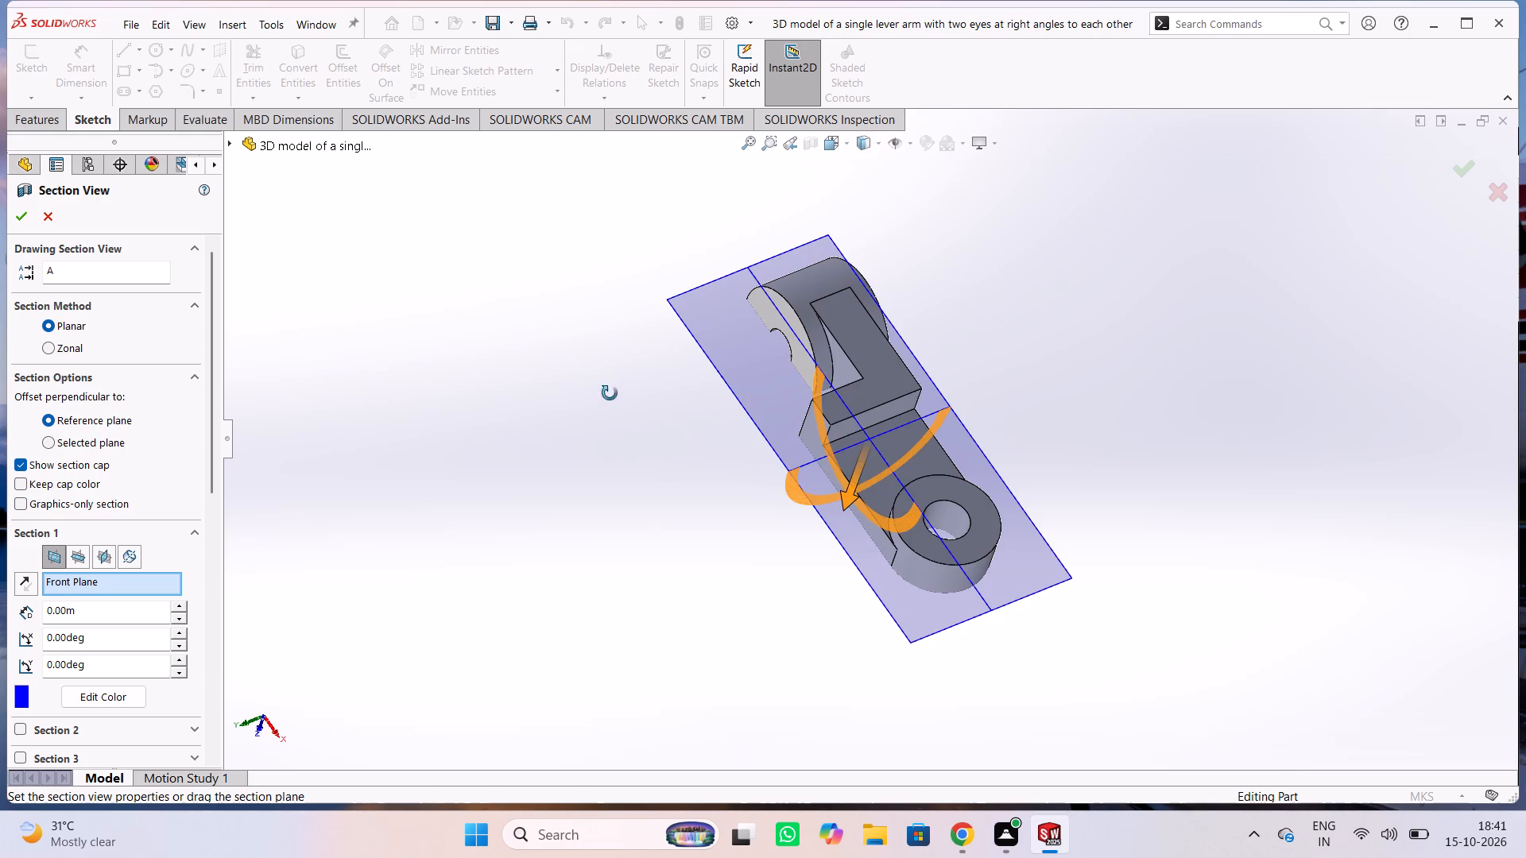
middle_drag(610, 393, 776, 334)
scroll(676, 364, up, 1)
middle_drag(656, 371, 783, 479)
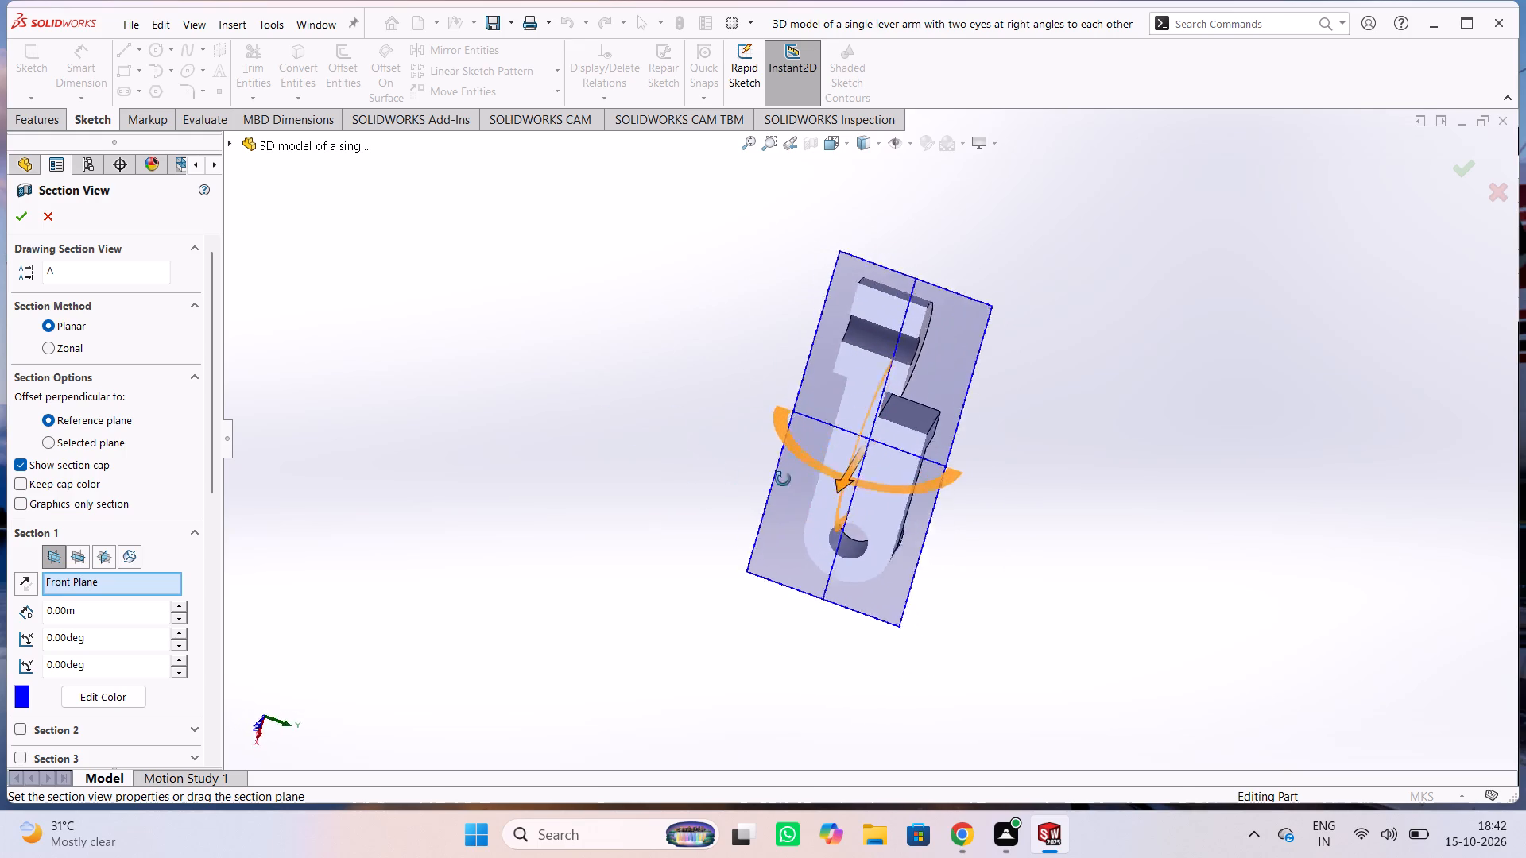
middle_drag(783, 479, 1089, 377)
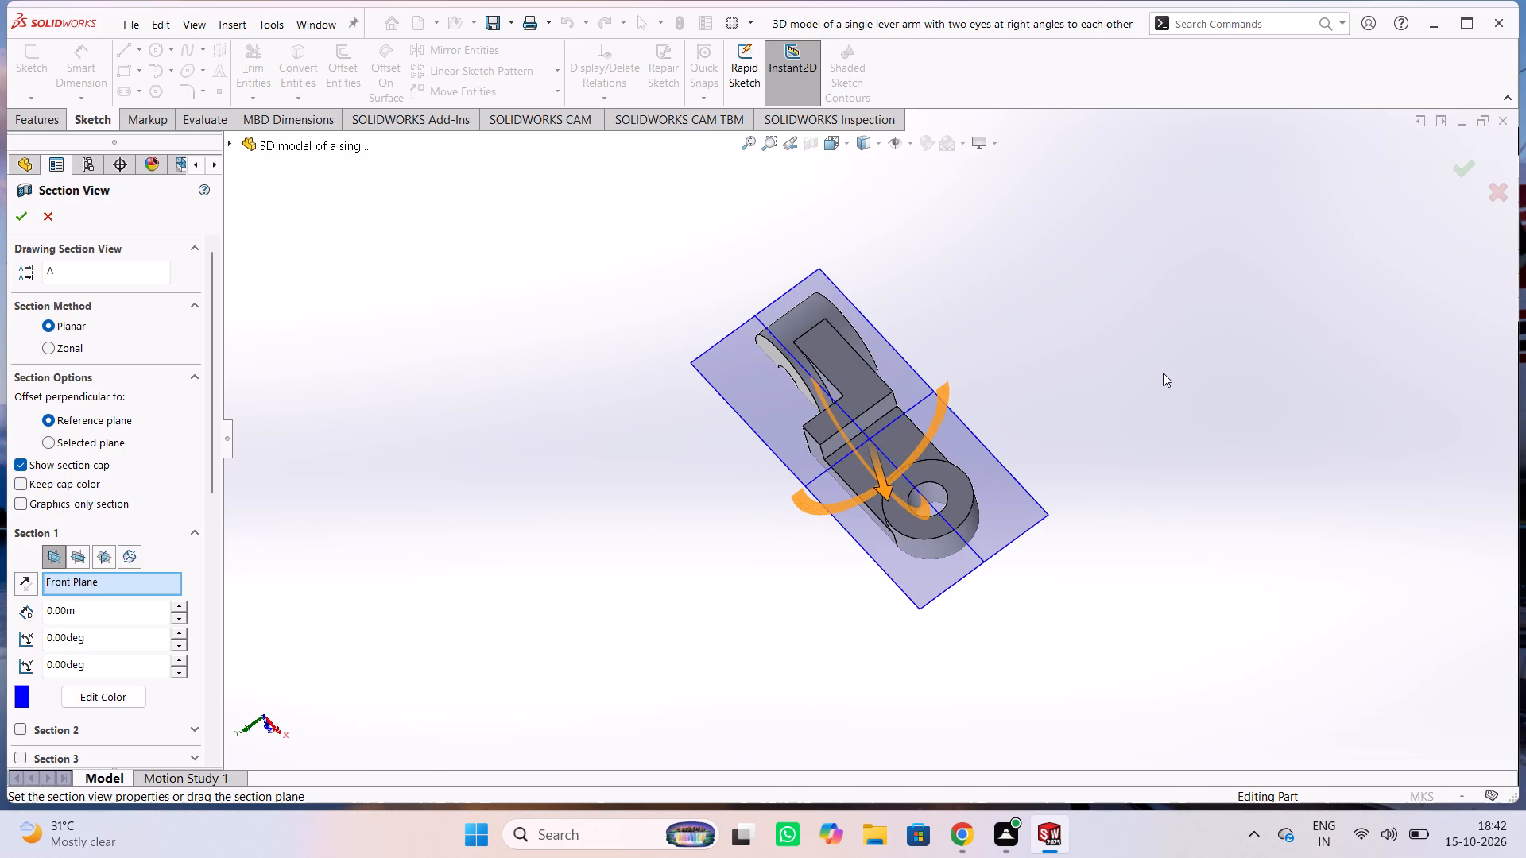
key(Escape)
Inspect the unsectioned lever arm in the standard Front and Back views.
middle_drag(652, 435, 676, 441)
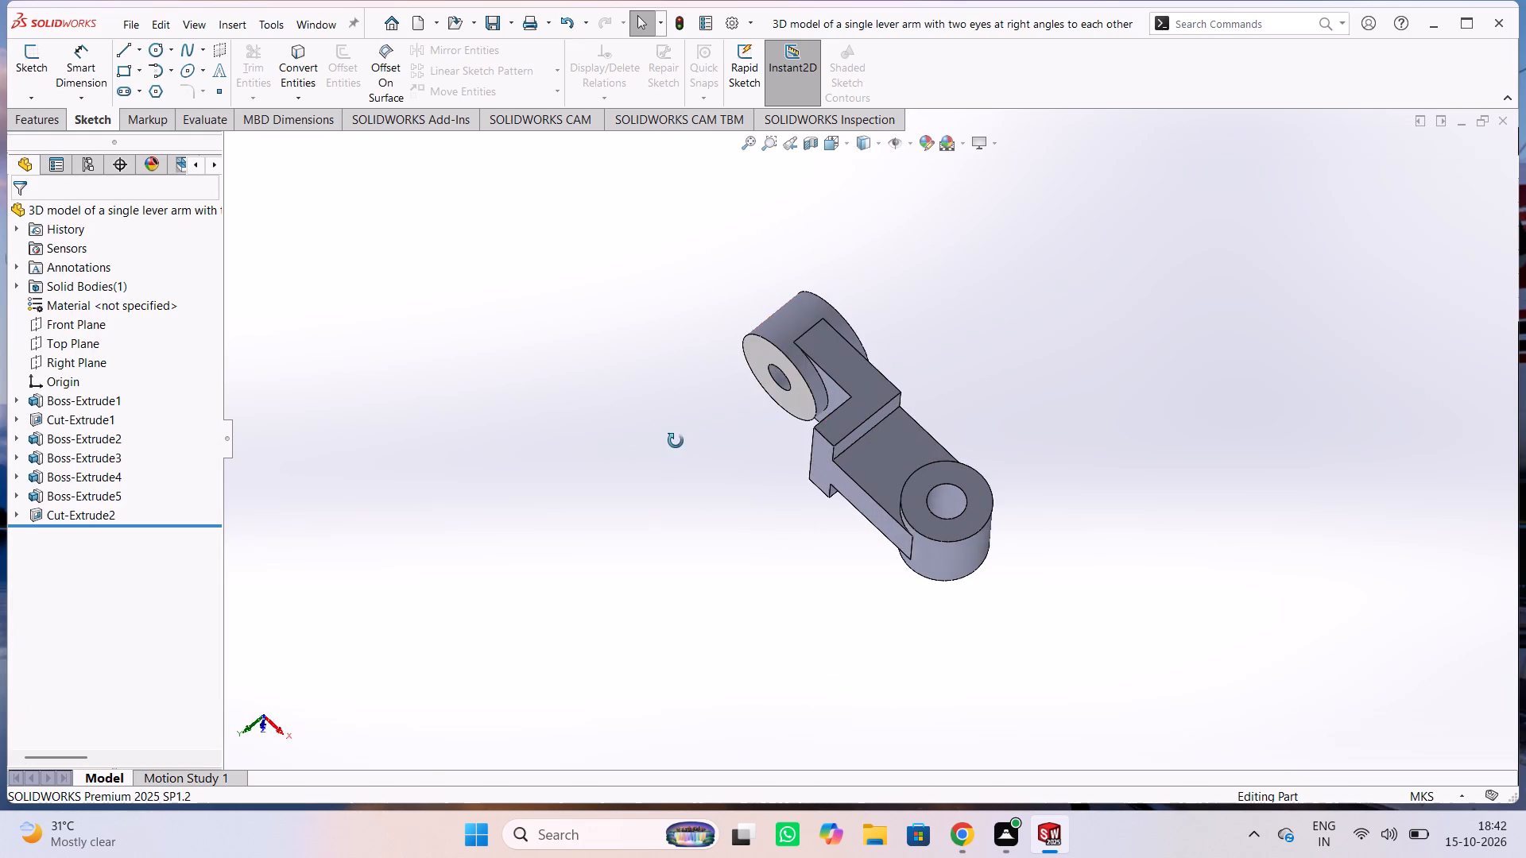
middle_drag(676, 441, 708, 460)
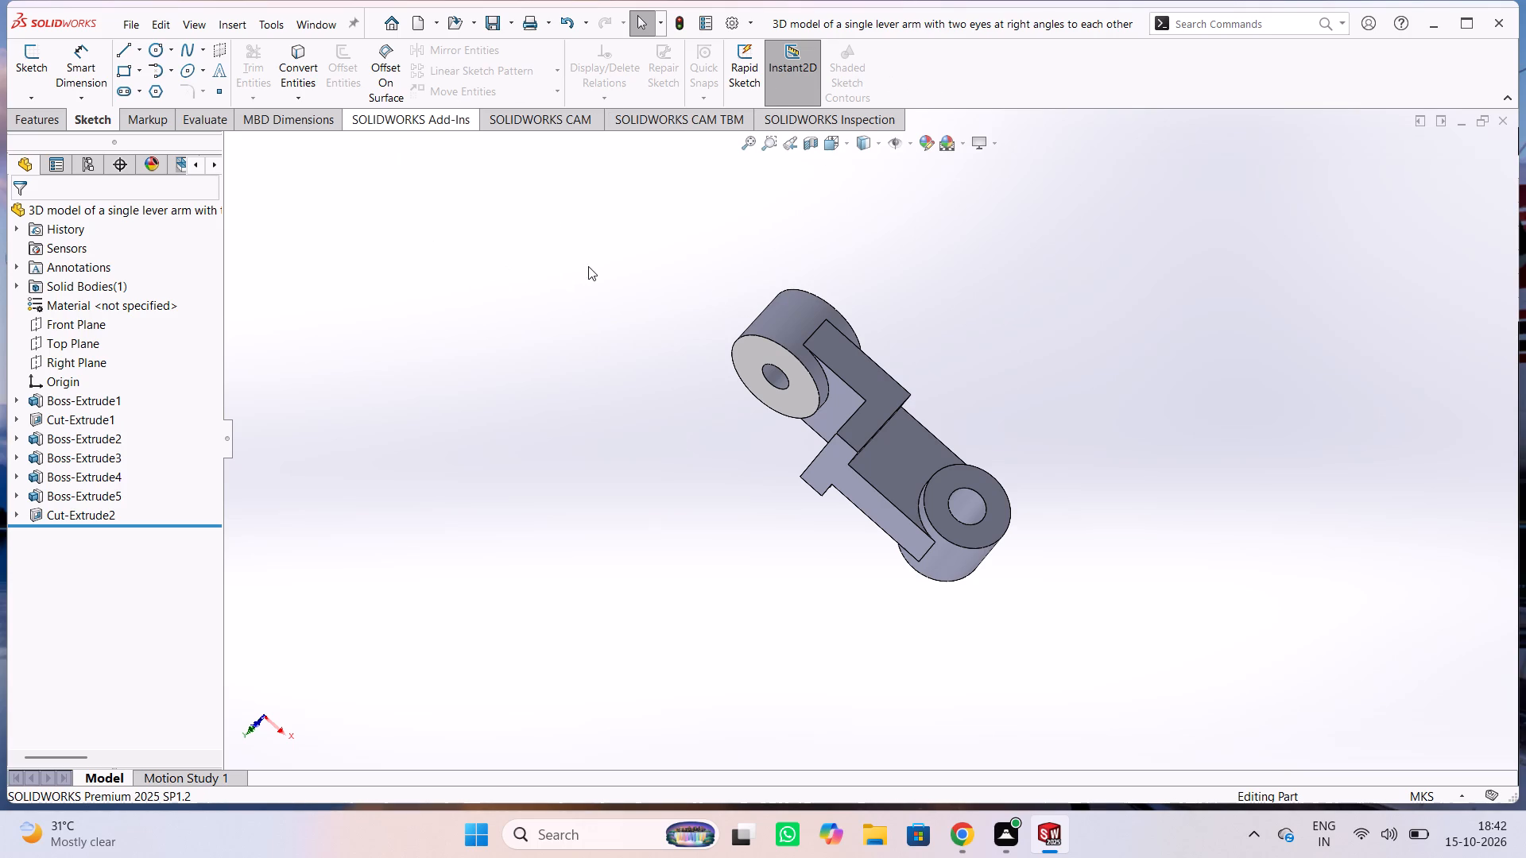
key(ctrl+1)
key(ctrl+1)
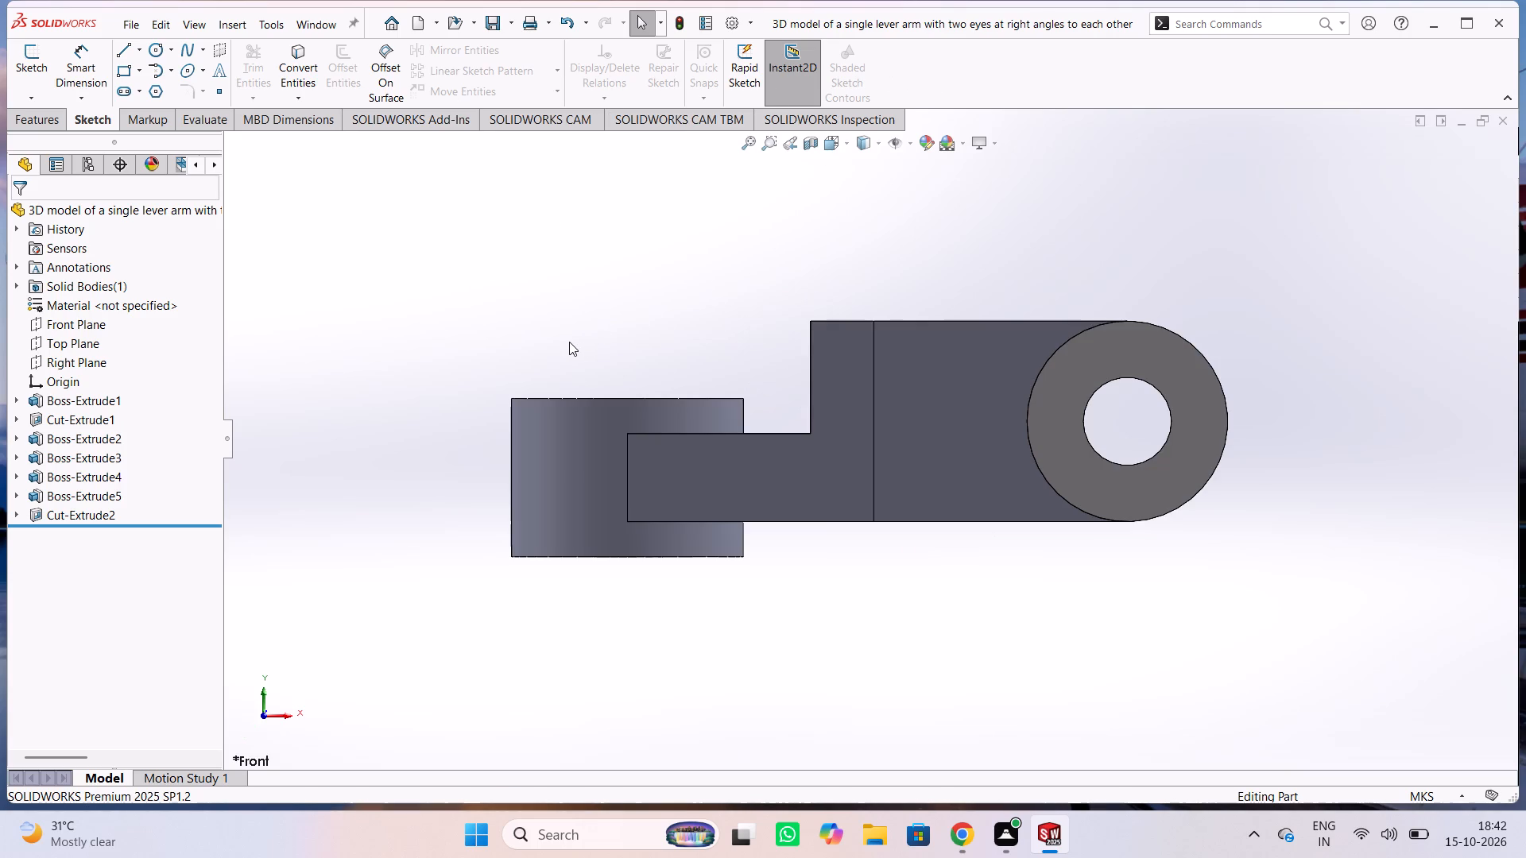
key(ctrl+1)
key(ctrl+2)
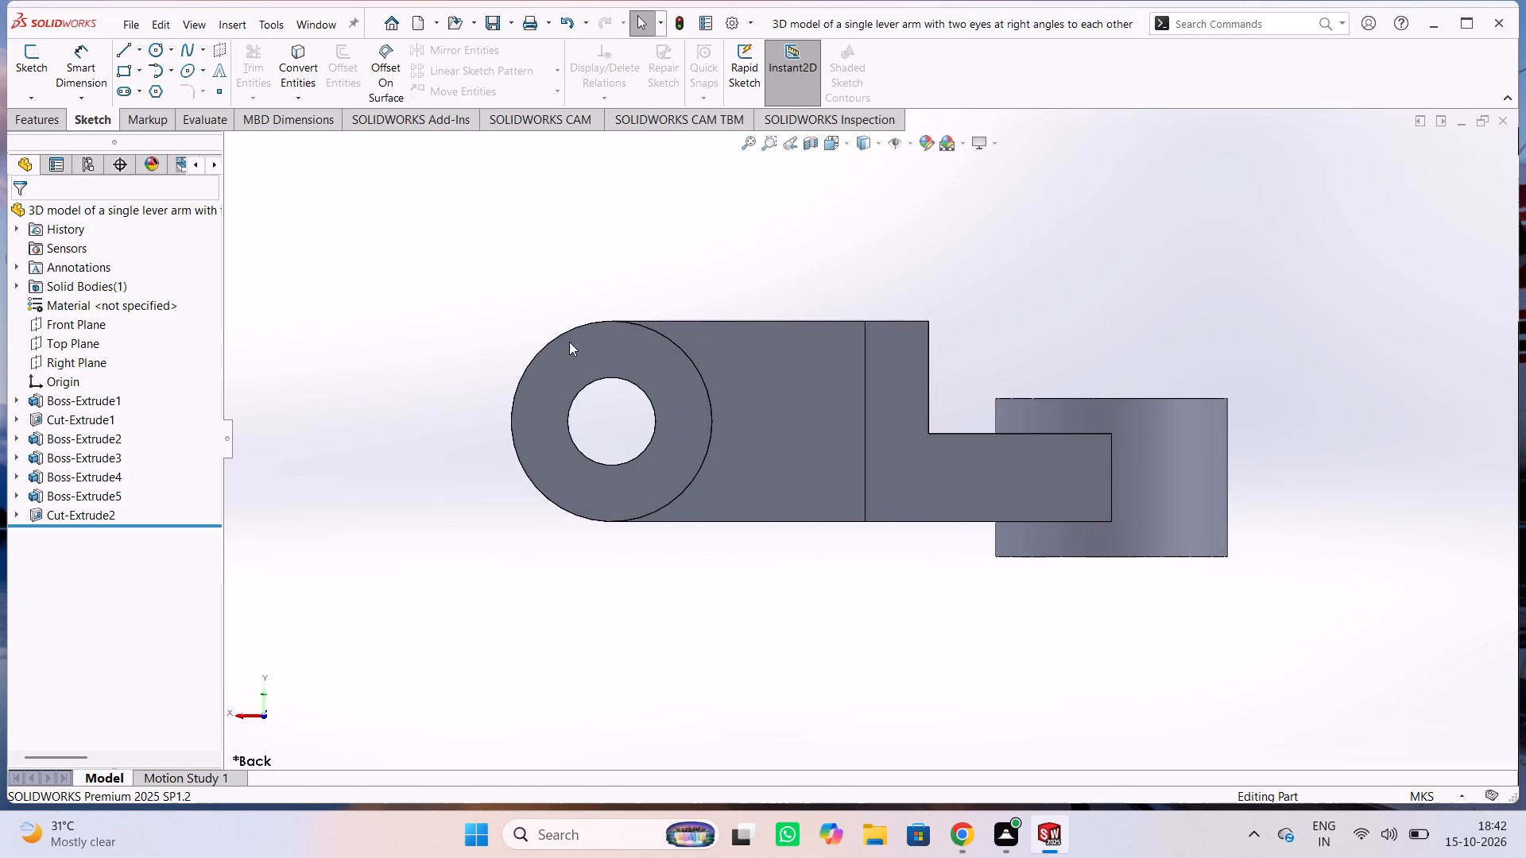
Examine the unsectioned lever arm from all sides, including both perpendicular bored cylinders, the stepped body and its underside.
click(858, 202)
middle_drag(465, 265, 1392, 400)
middle_drag(1315, 416, 1046, 527)
middle_drag(1168, 525, 1333, 500)
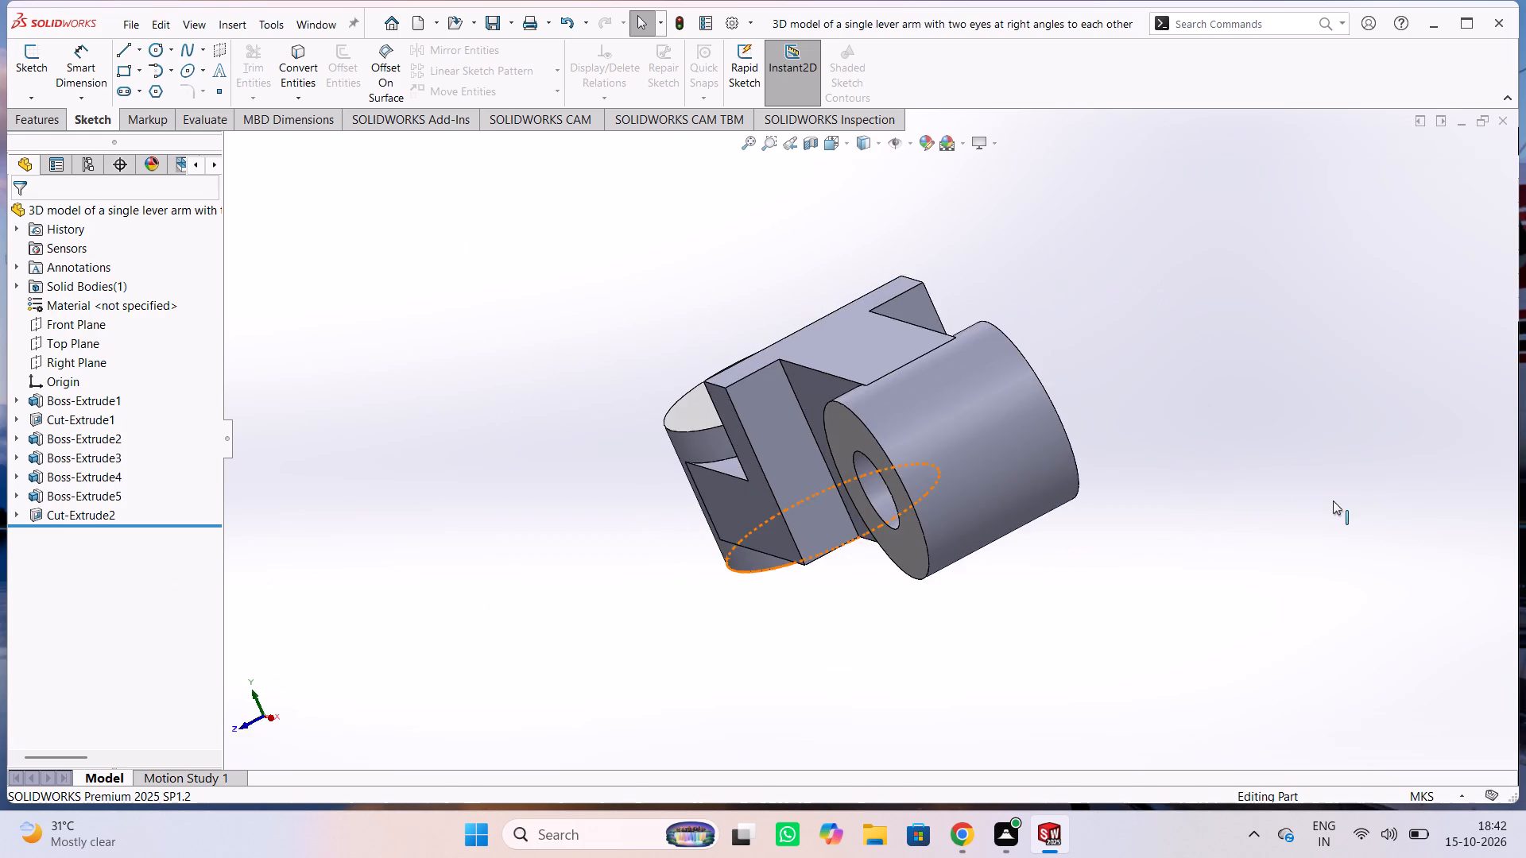
middle_drag(1333, 500, 1269, 469)
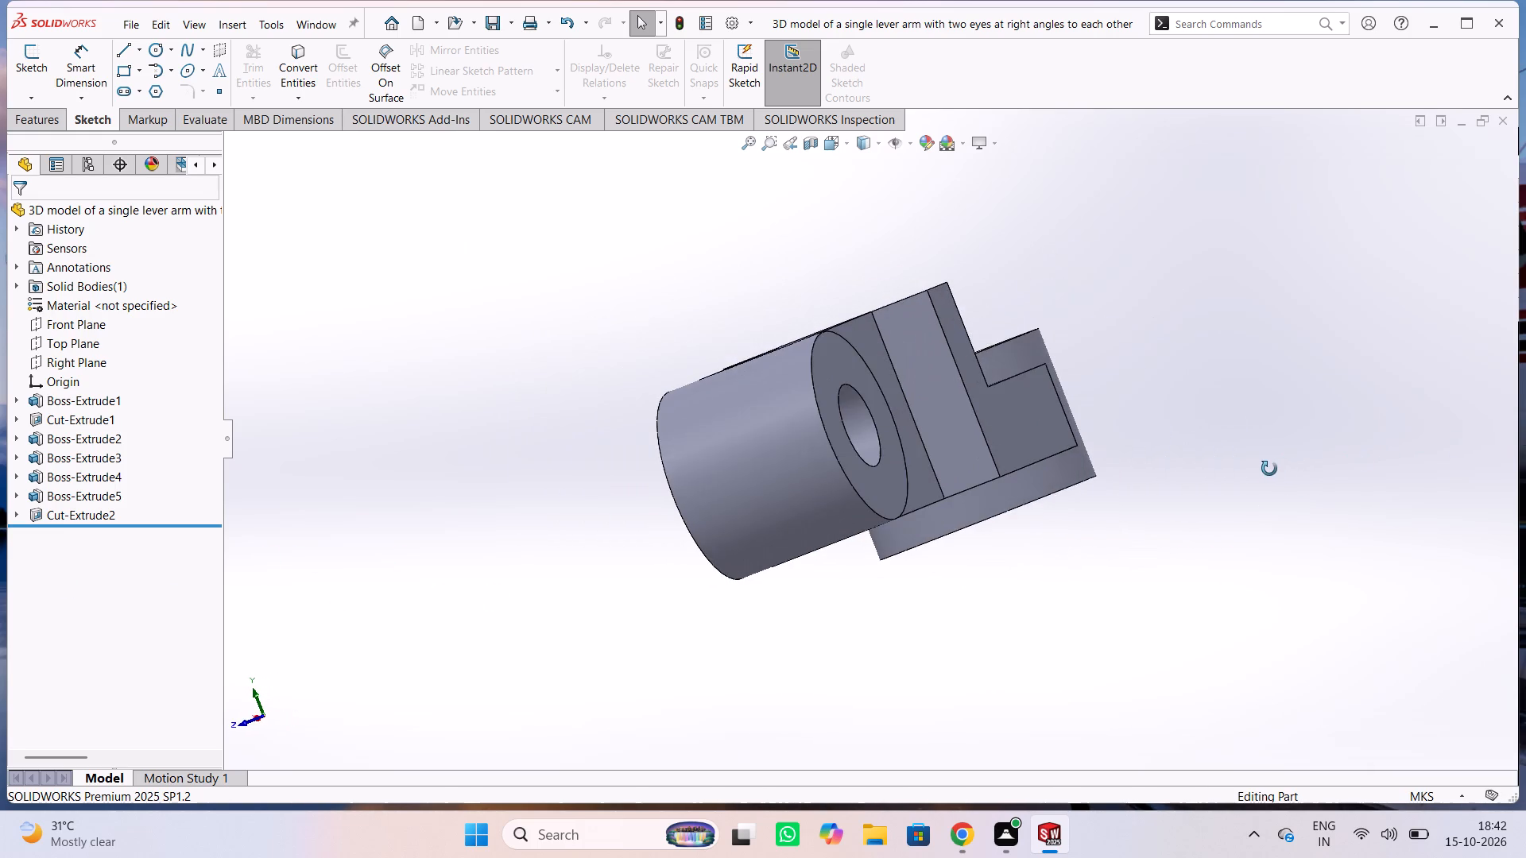
middle_drag(1269, 469, 1525, 458)
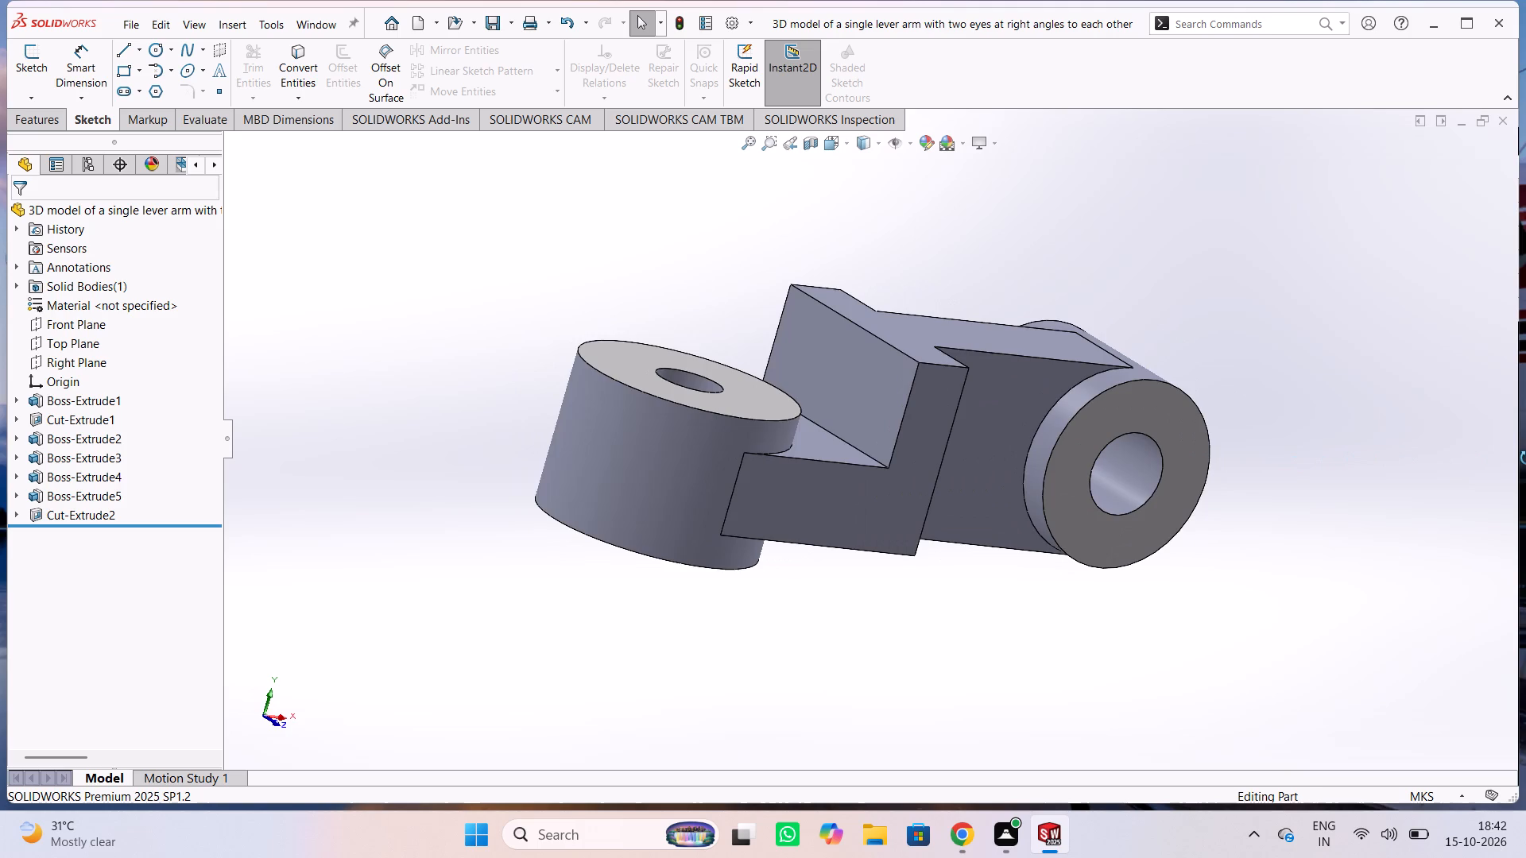
middle_drag(1525, 458, 1525, 448)
middle_click(1525, 445)
middle_drag(1525, 445, 1525, 412)
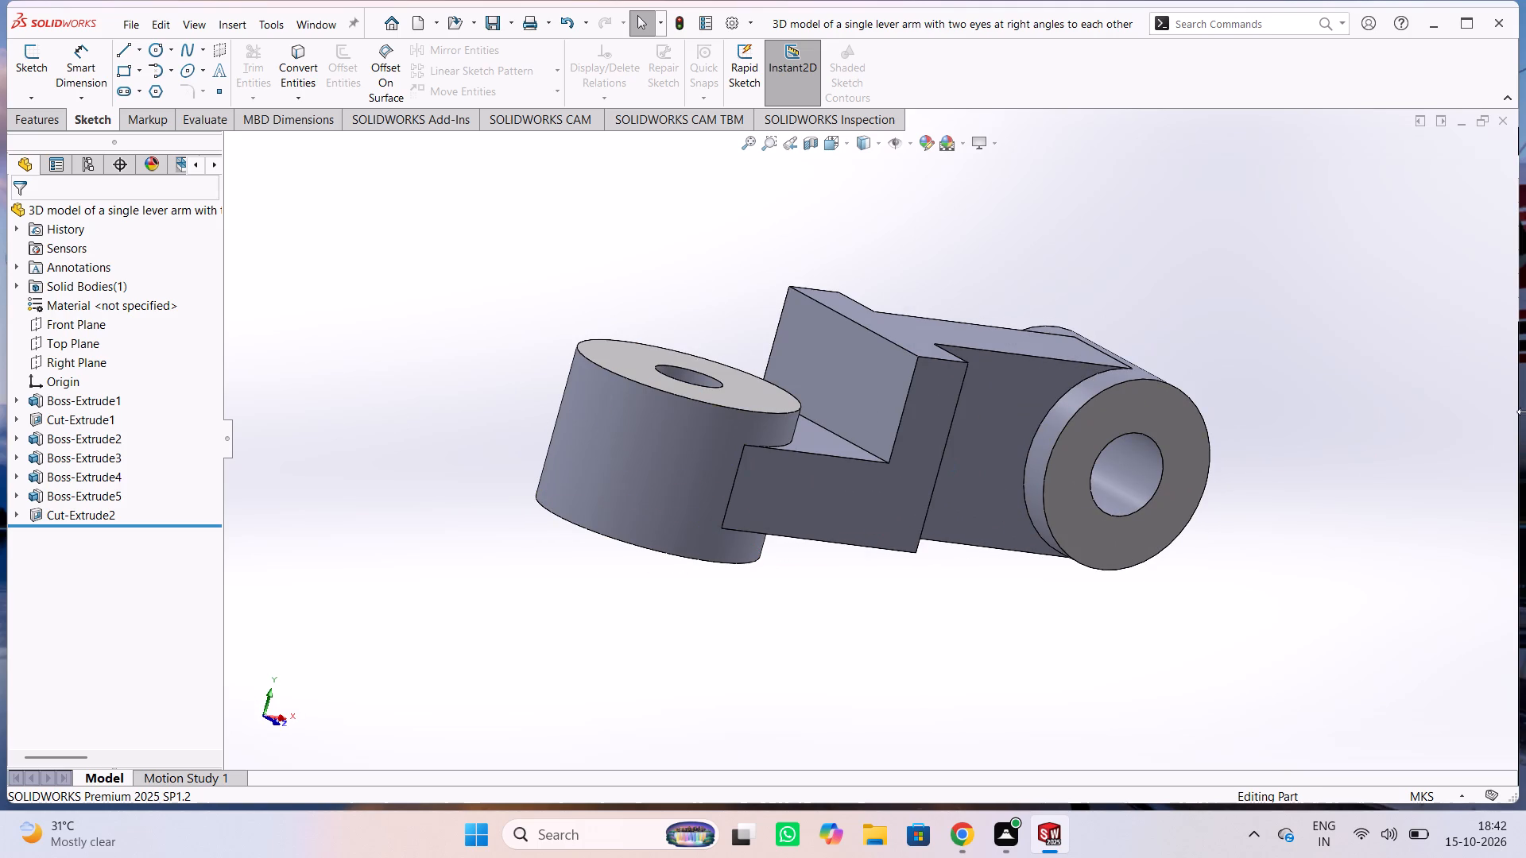
middle_drag(1525, 412, 199, 430)
middle_drag(526, 239, 536, 240)
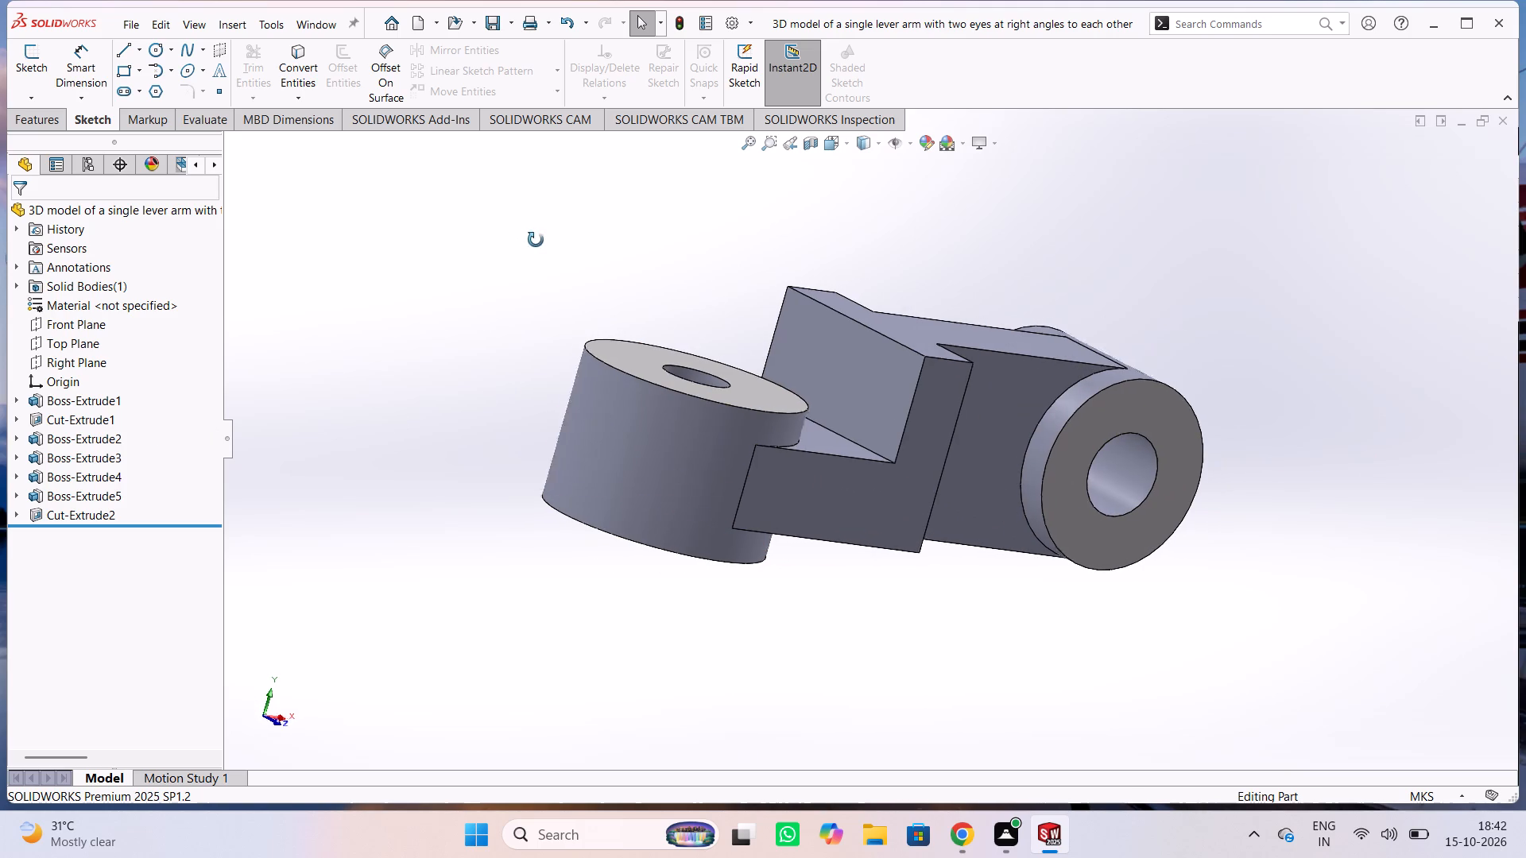
middle_drag(536, 240, 822, 376)
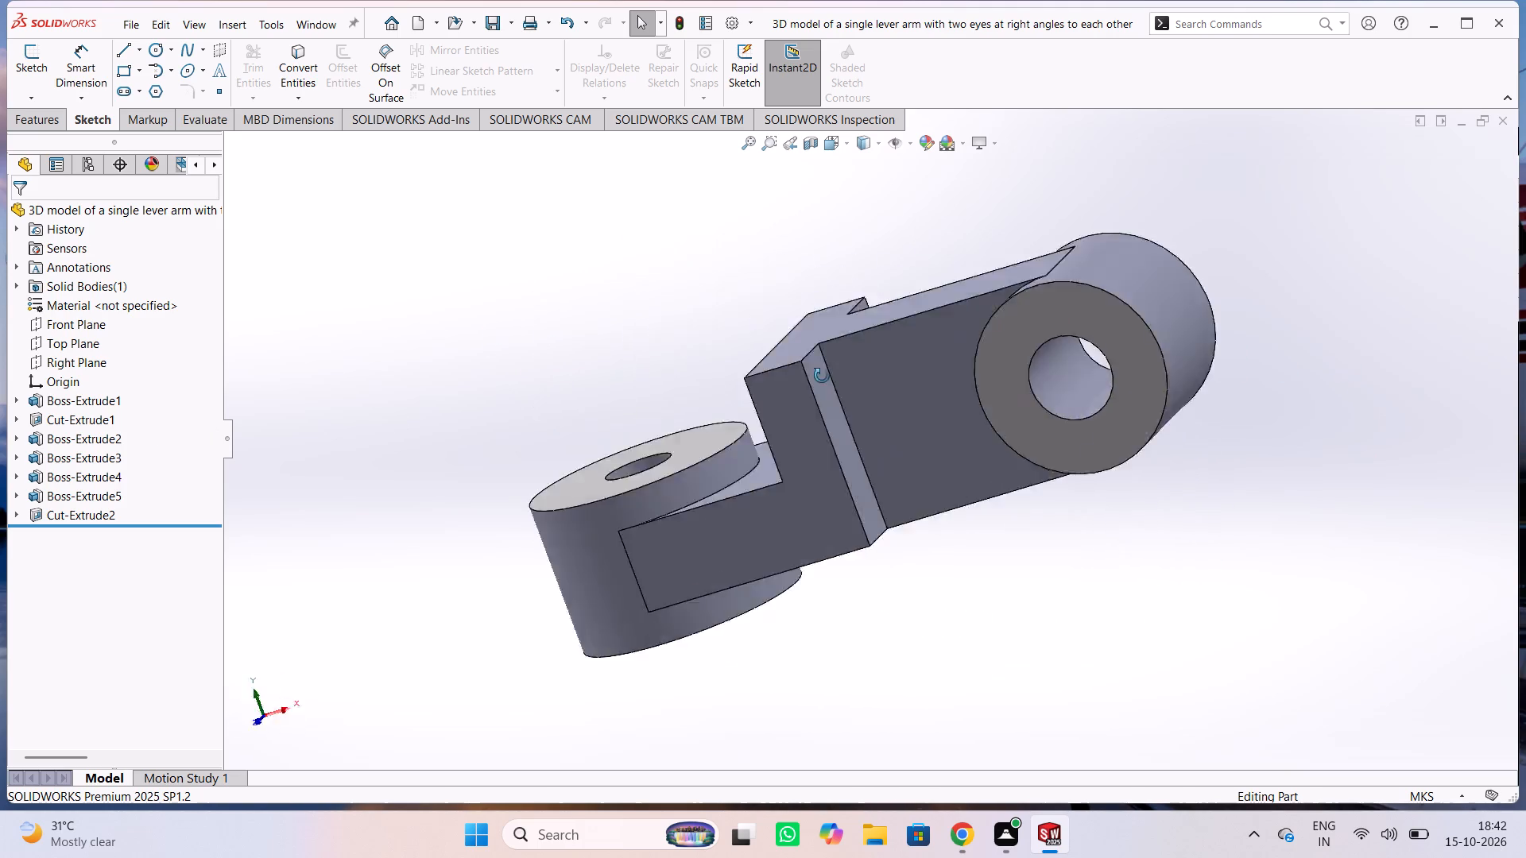
middle_drag(822, 376, 687, 342)
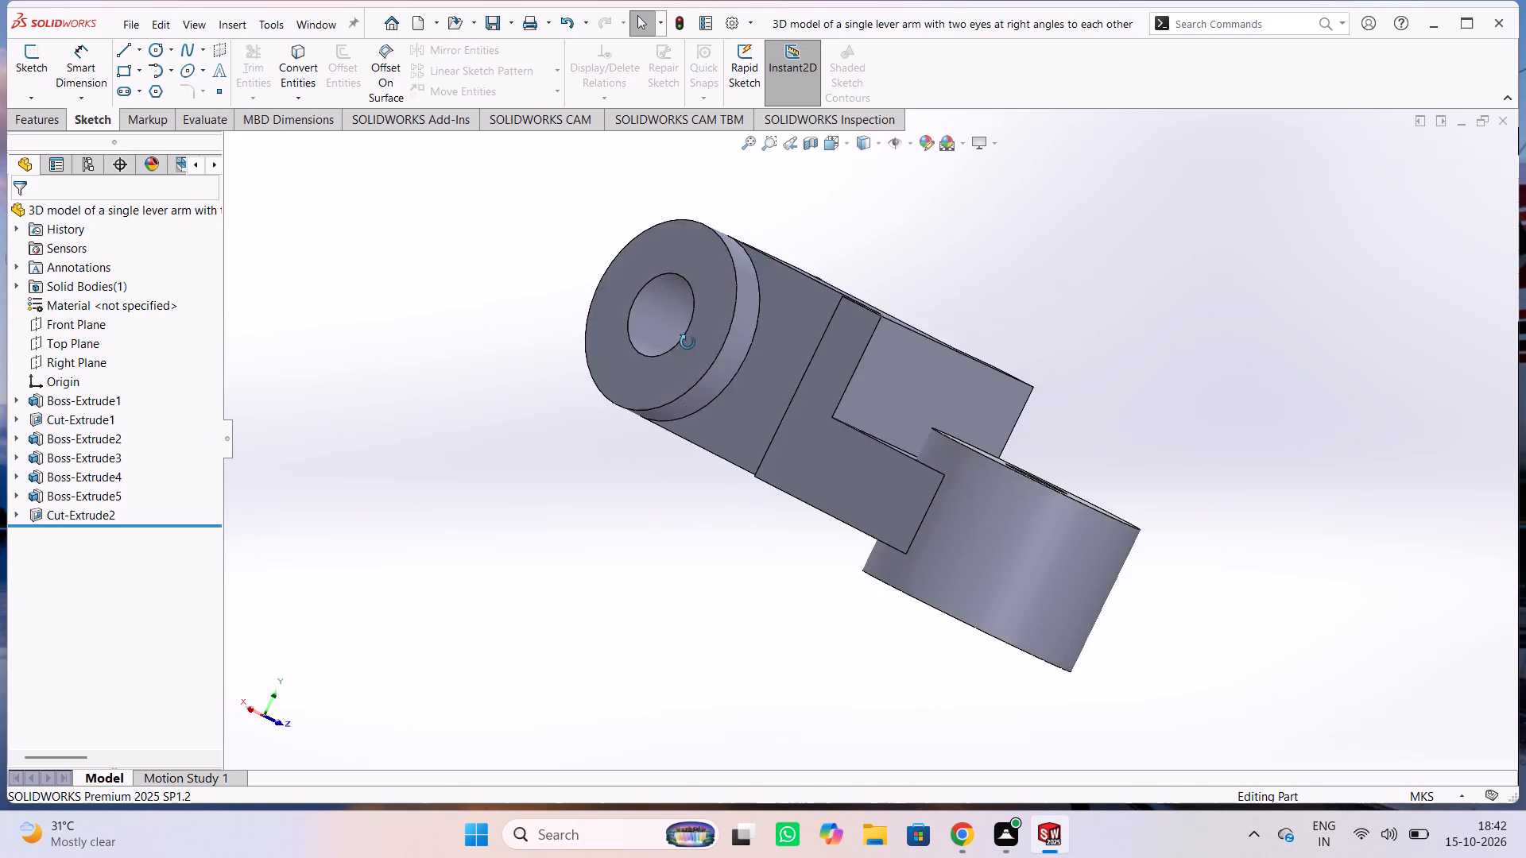
middle_drag(687, 342, 1185, 446)
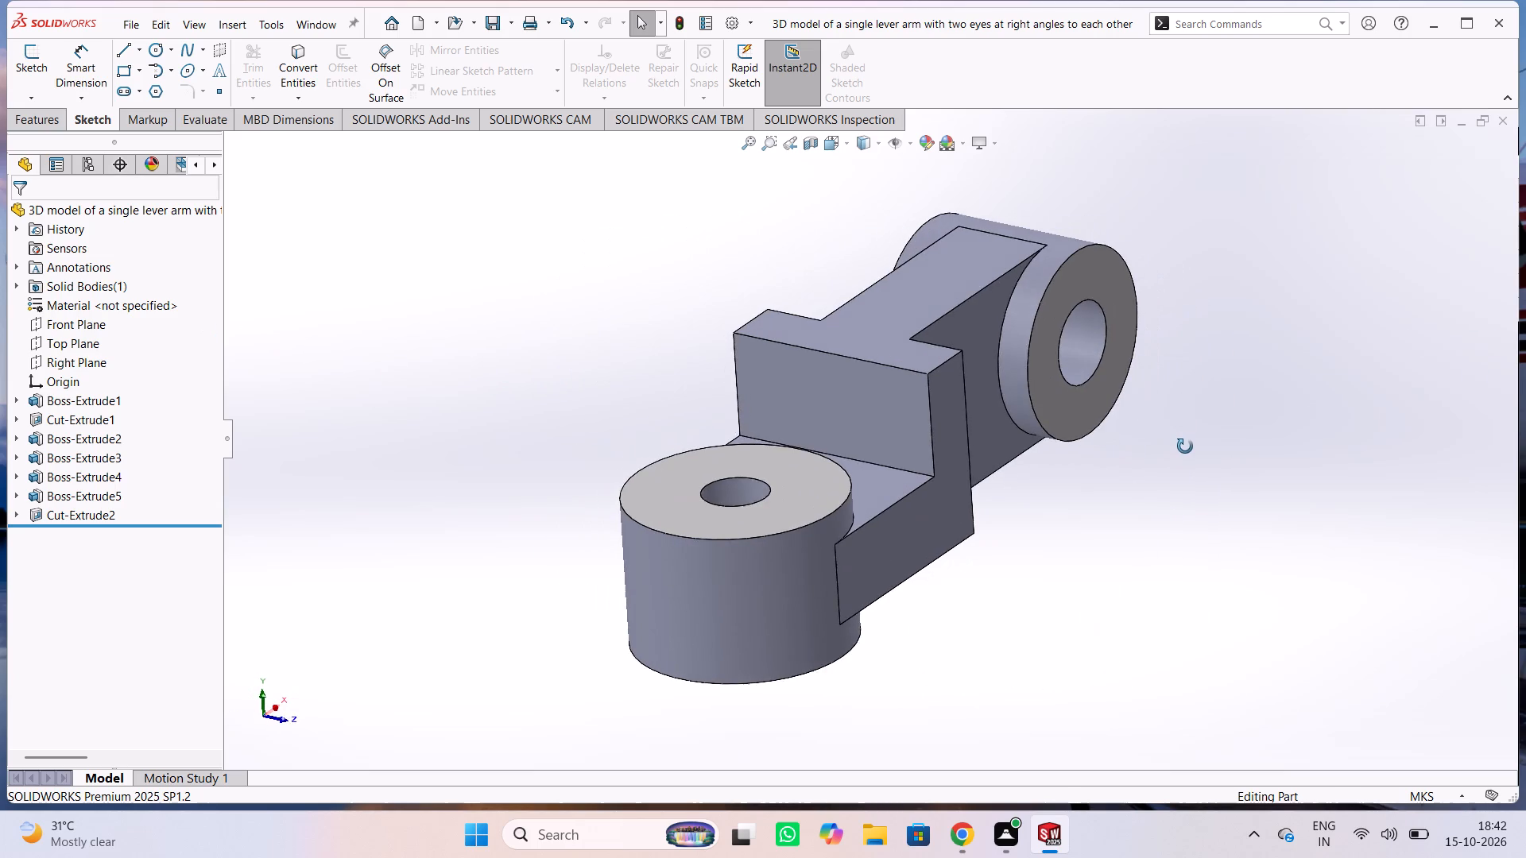
middle_drag(1185, 446, 917, 423)
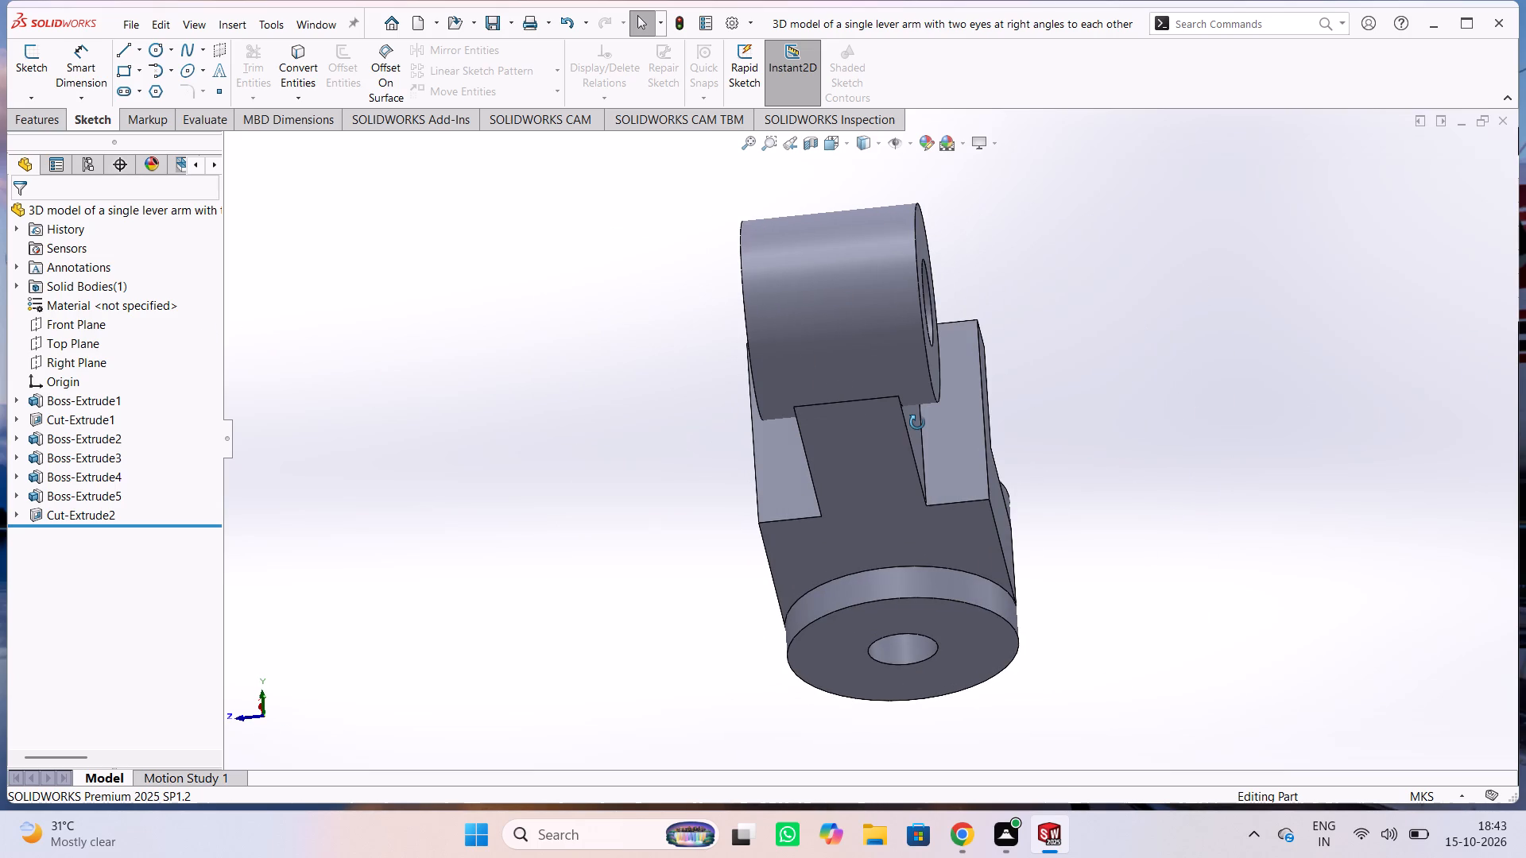
middle_drag(917, 423, 1156, 403)
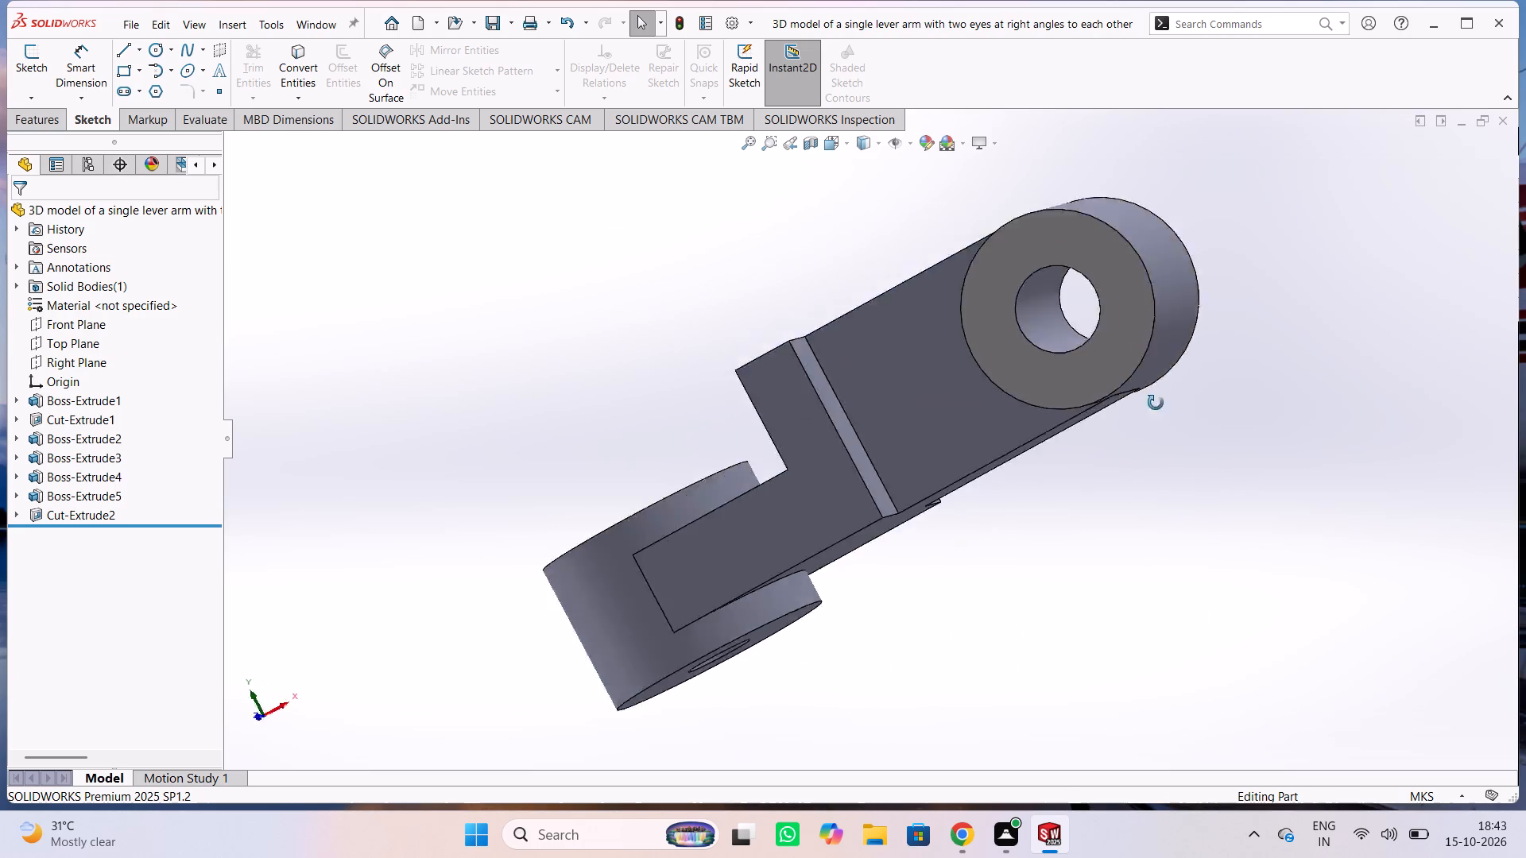
middle_drag(1156, 403, 771, 407)
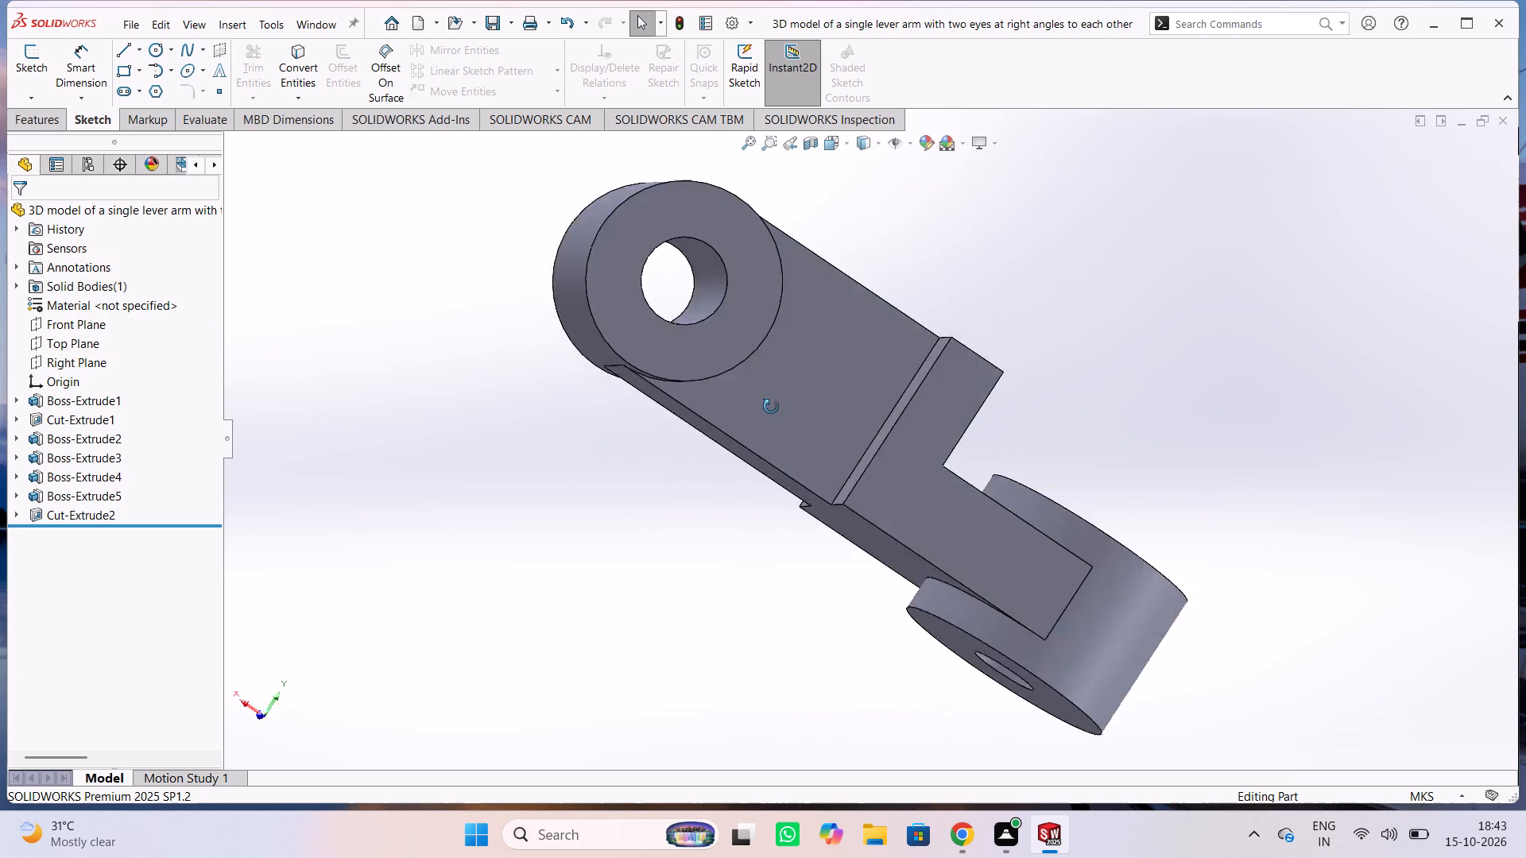
middle_drag(771, 407, 1055, 388)
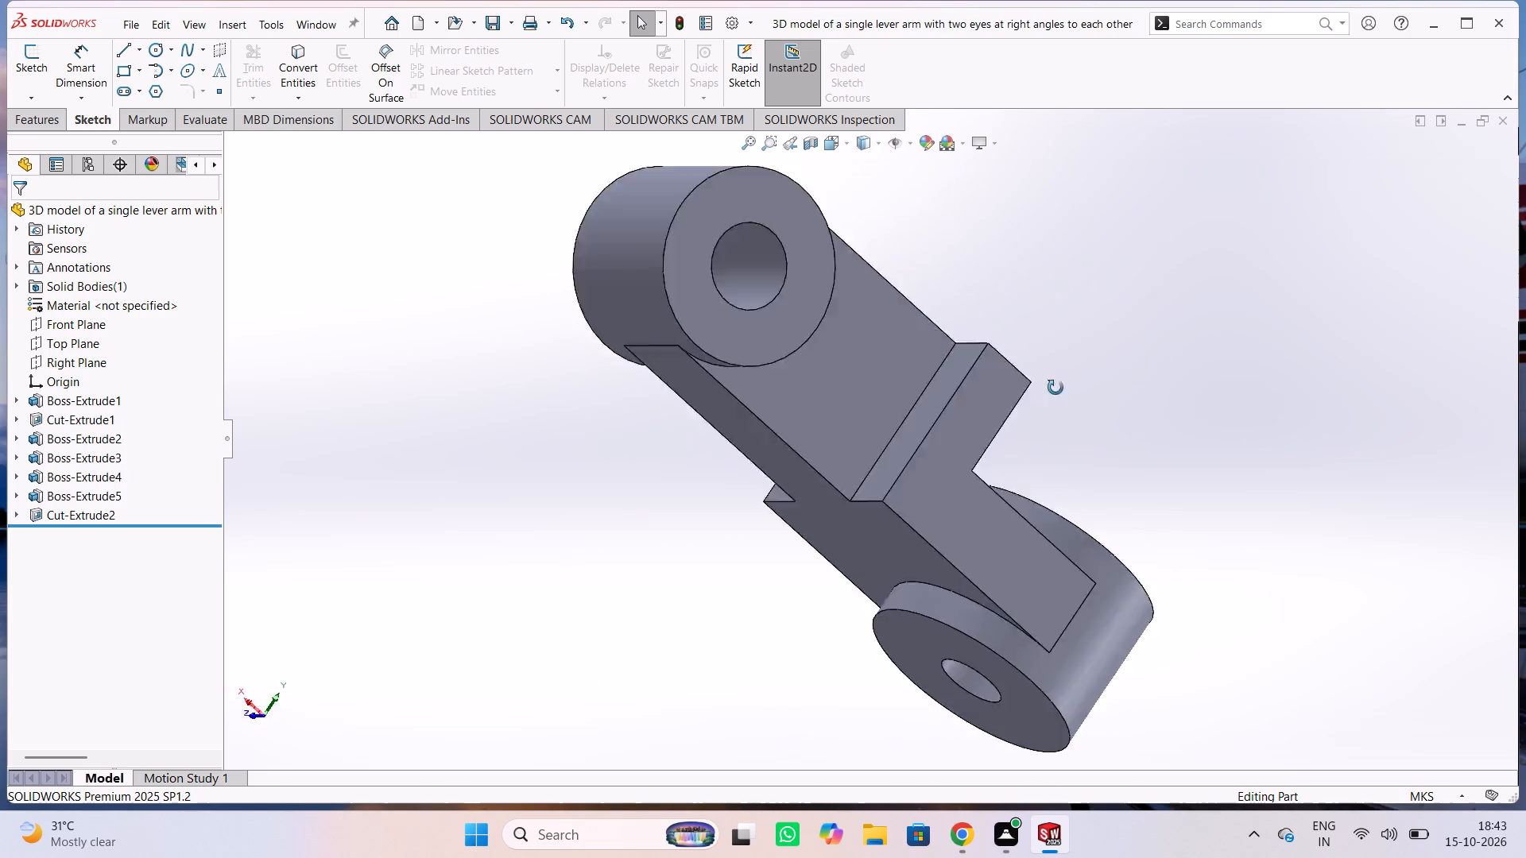
middle_drag(1055, 388, 521, 439)
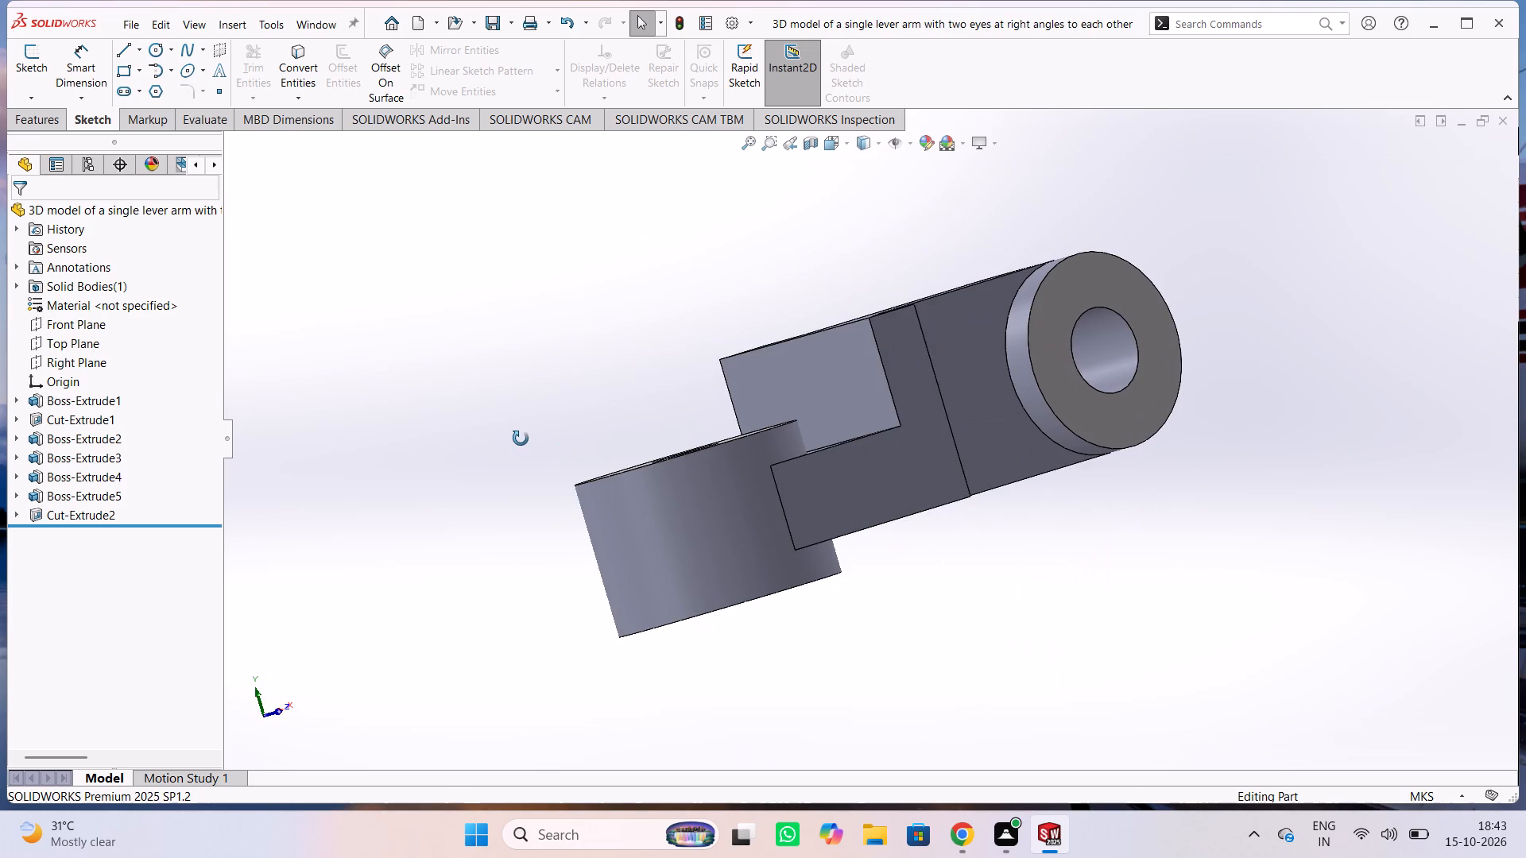
middle_drag(521, 439, 699, 438)
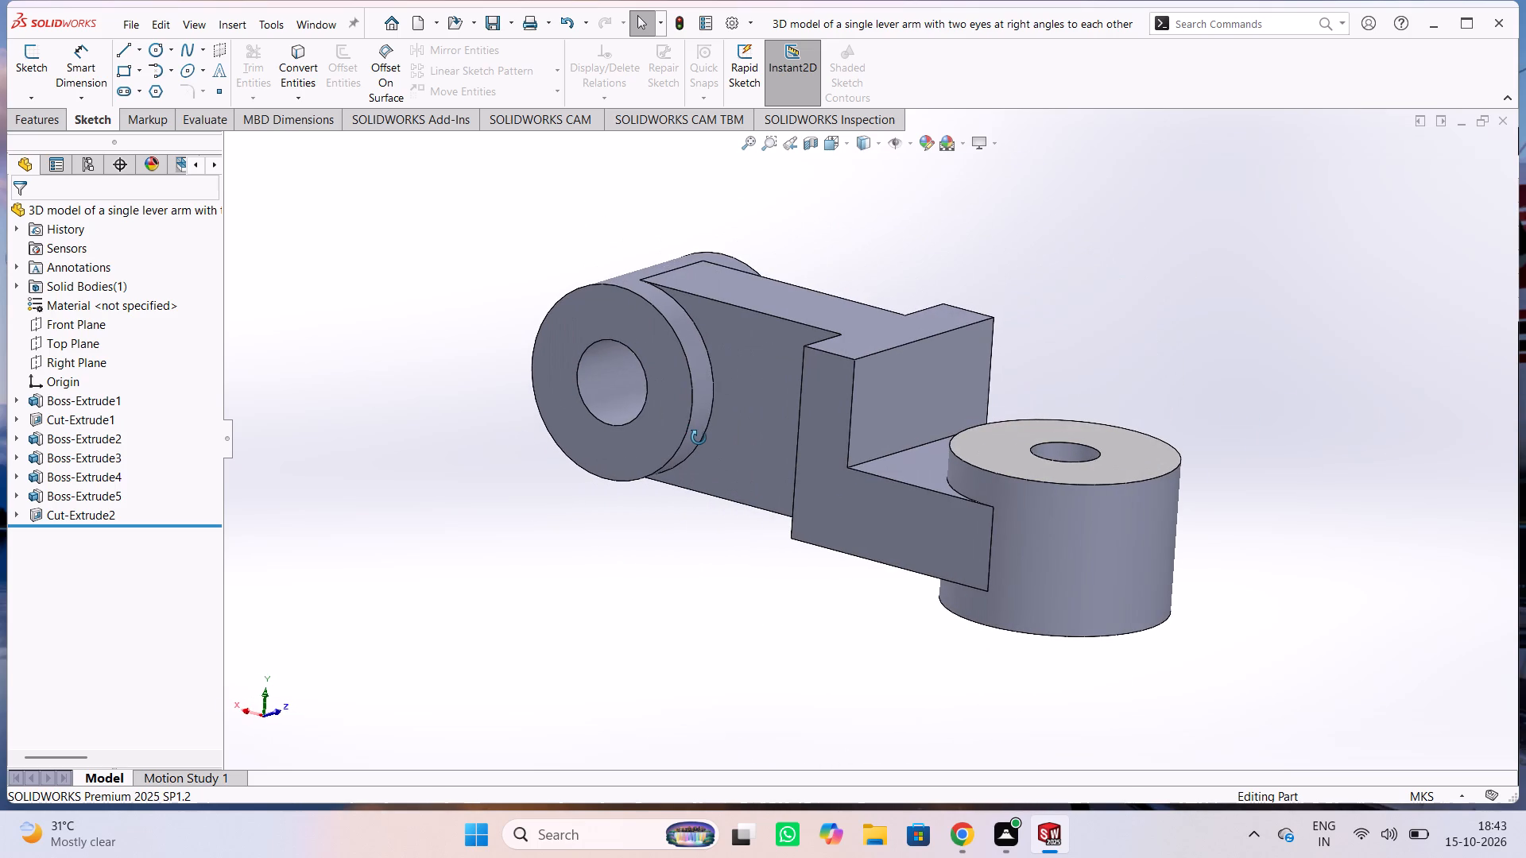
middle_drag(699, 438, 874, 443)
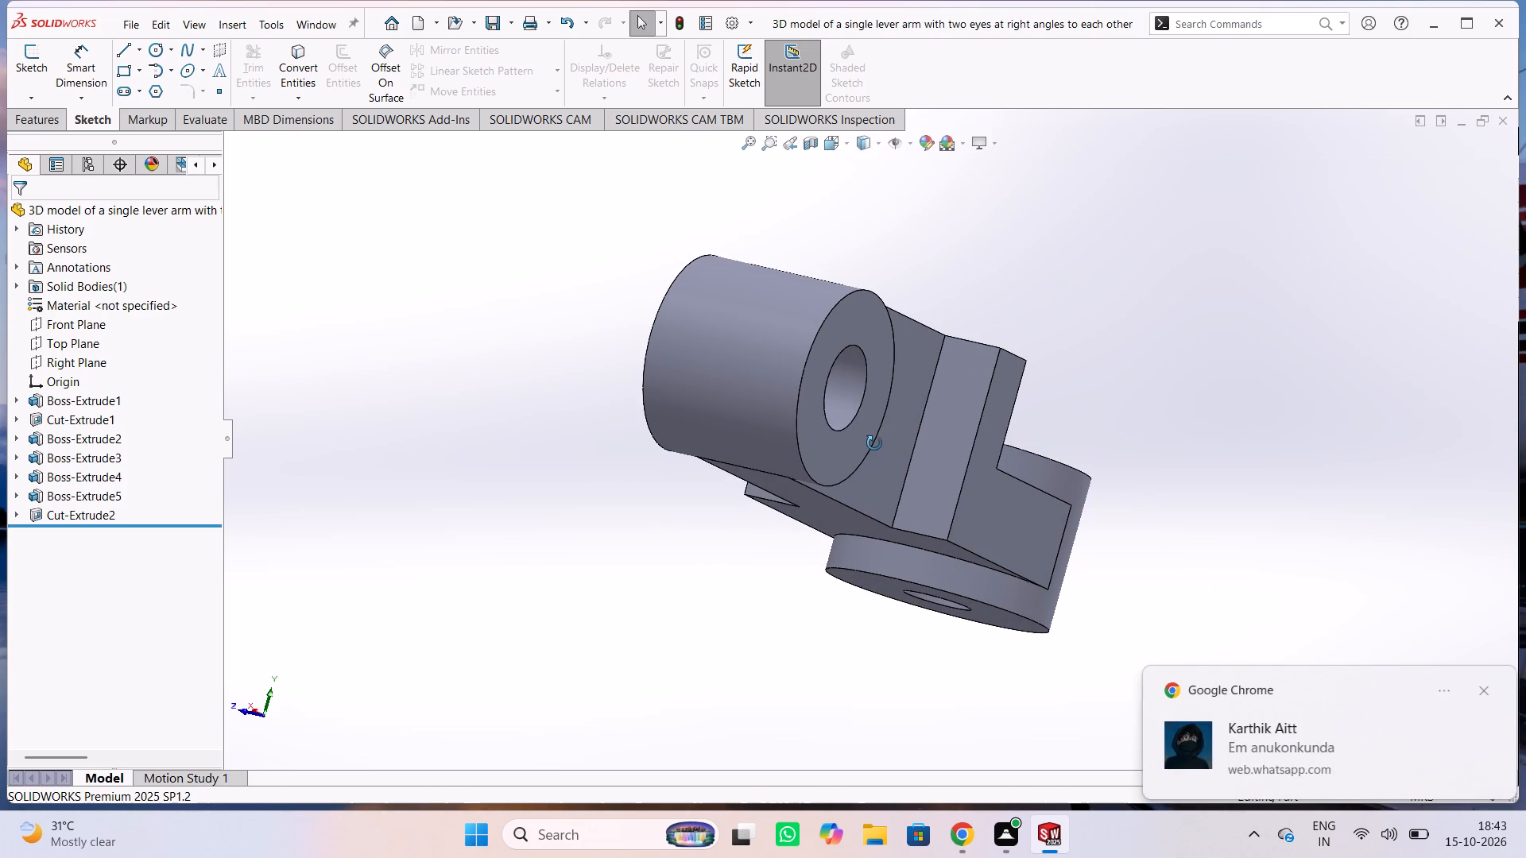
middle_drag(874, 443, 1033, 448)
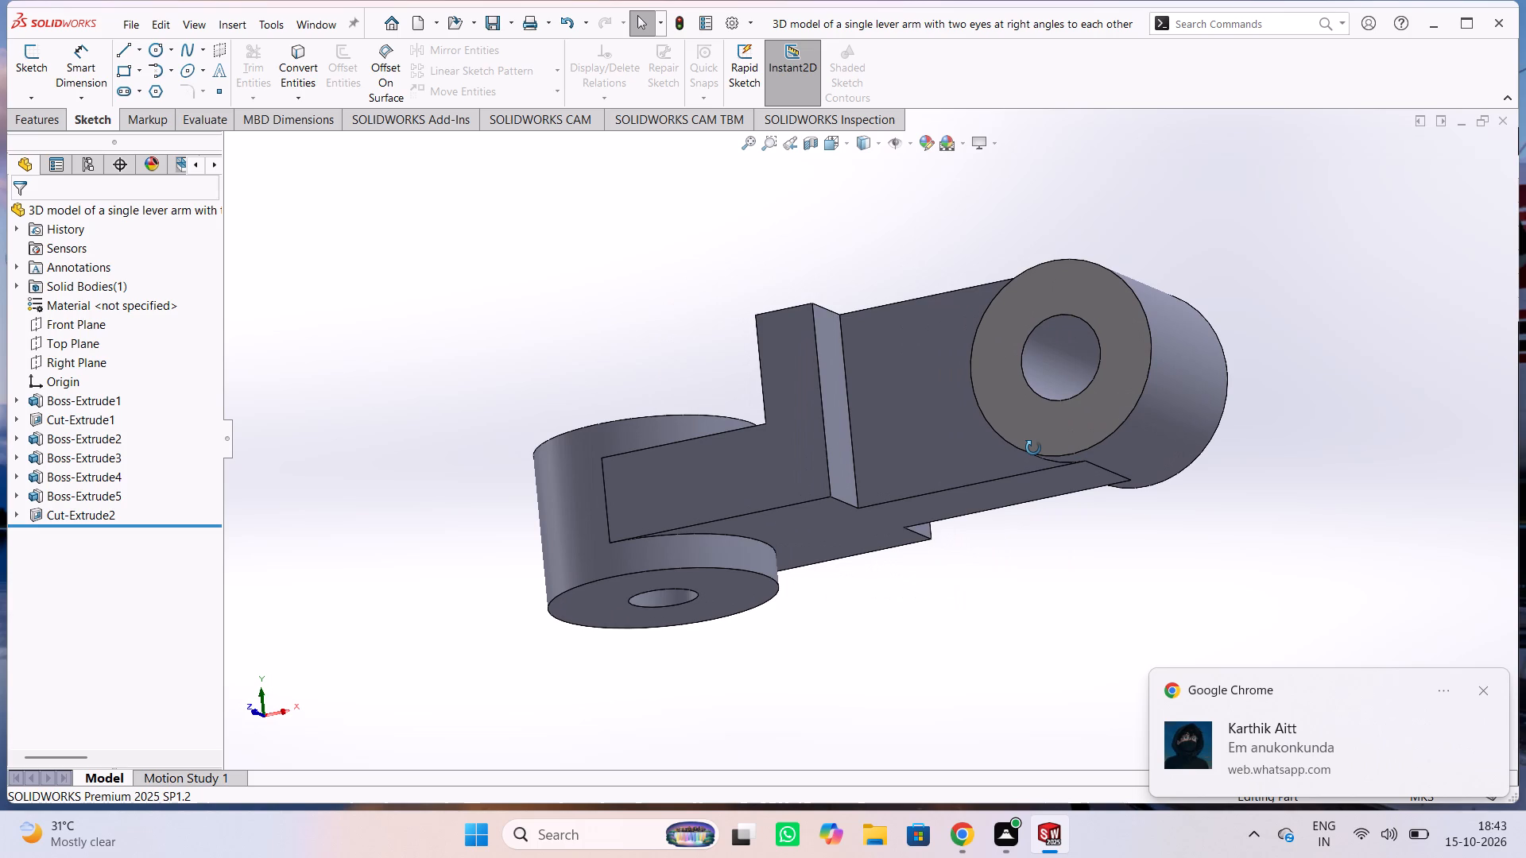
middle_drag(1033, 448, 1216, 525)
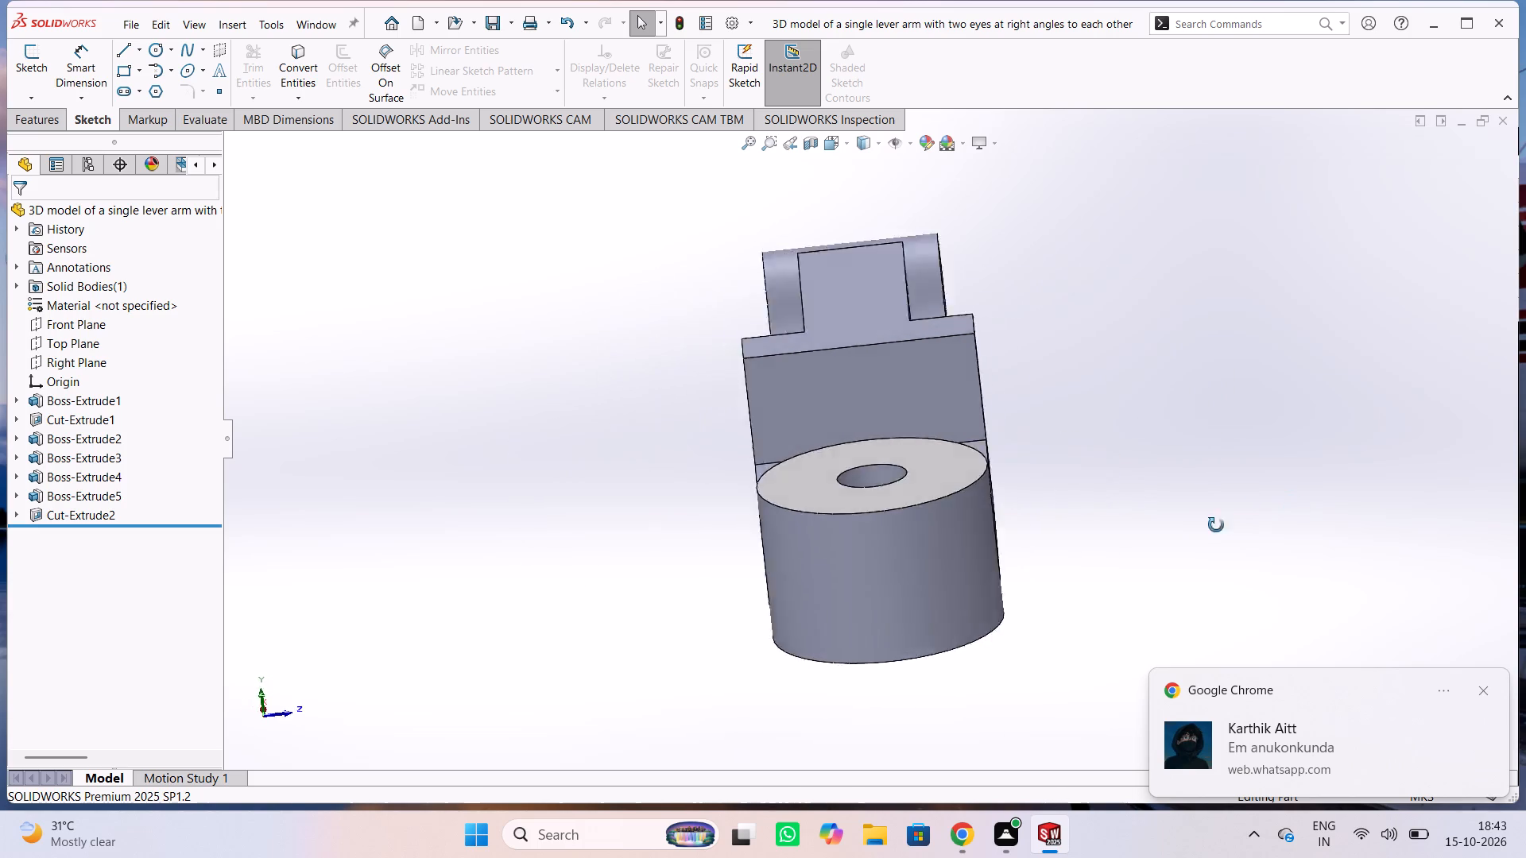
middle_drag(1216, 525, 1016, 528)
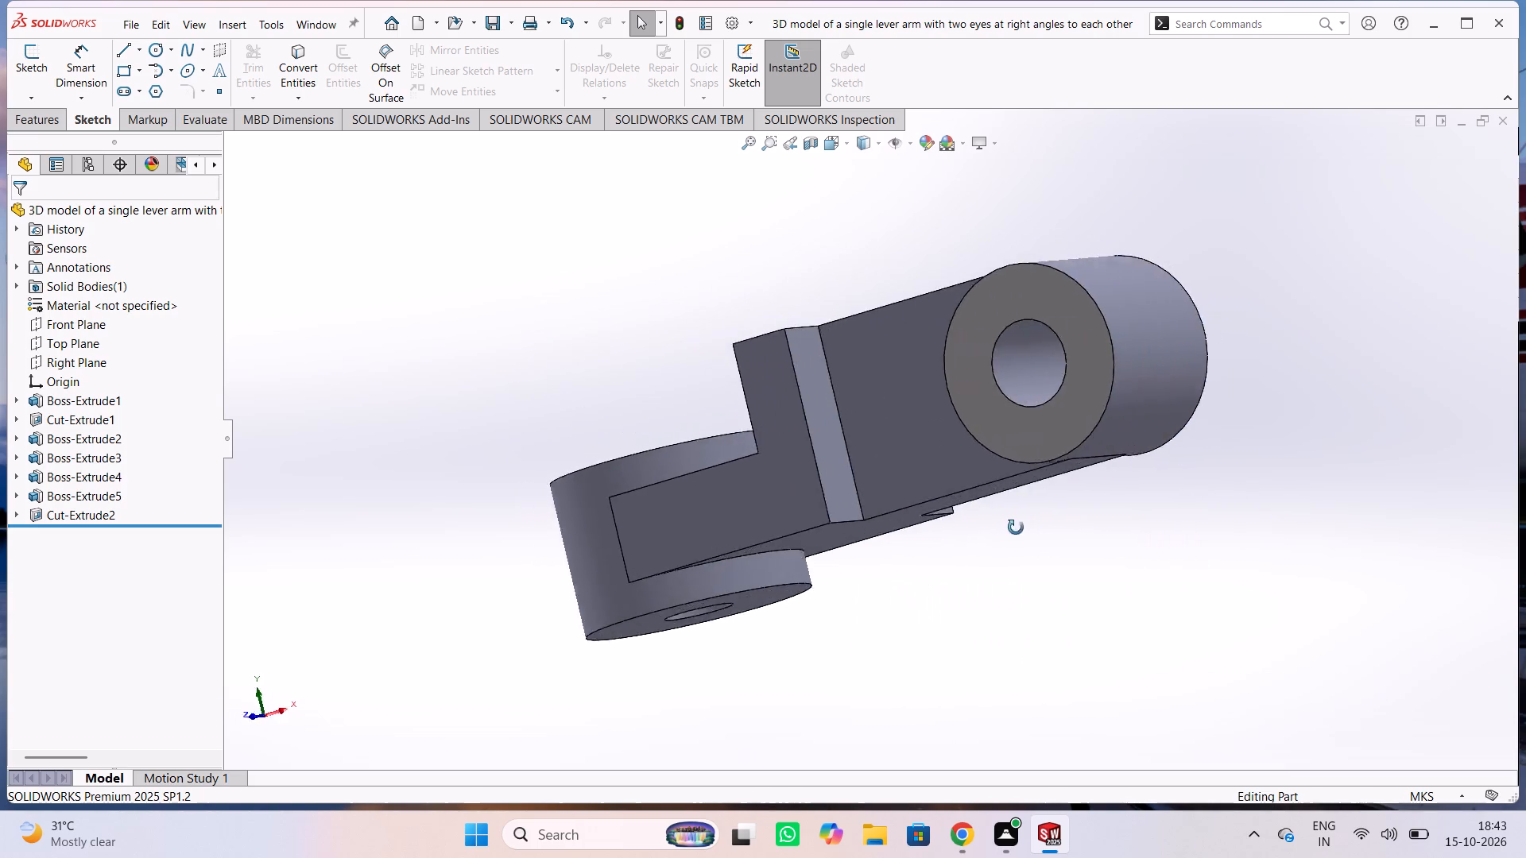
middle_drag(1016, 528, 1158, 570)
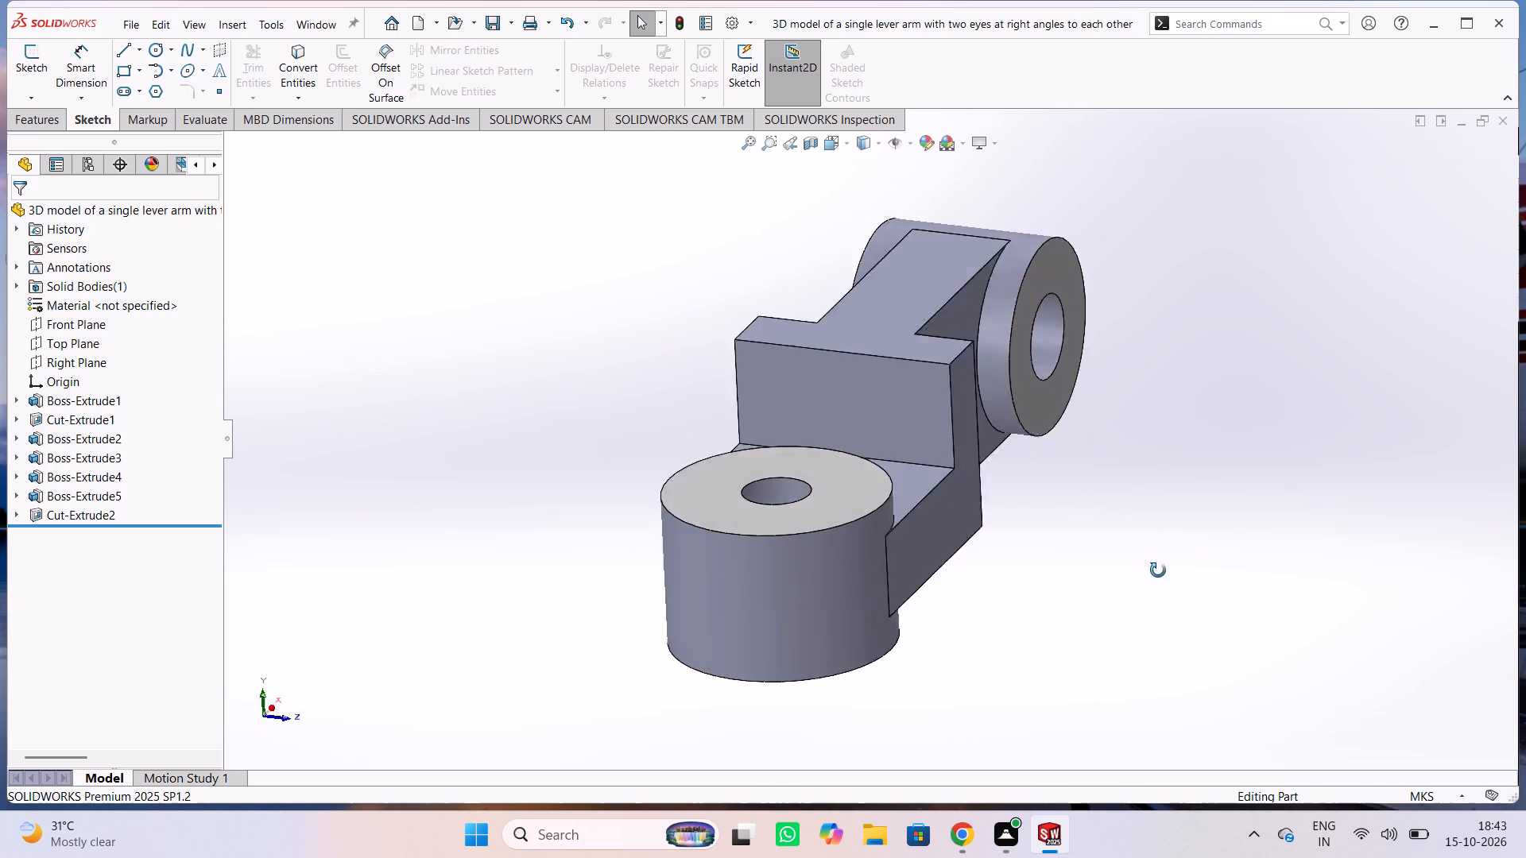
middle_drag(1158, 570, 1223, 556)
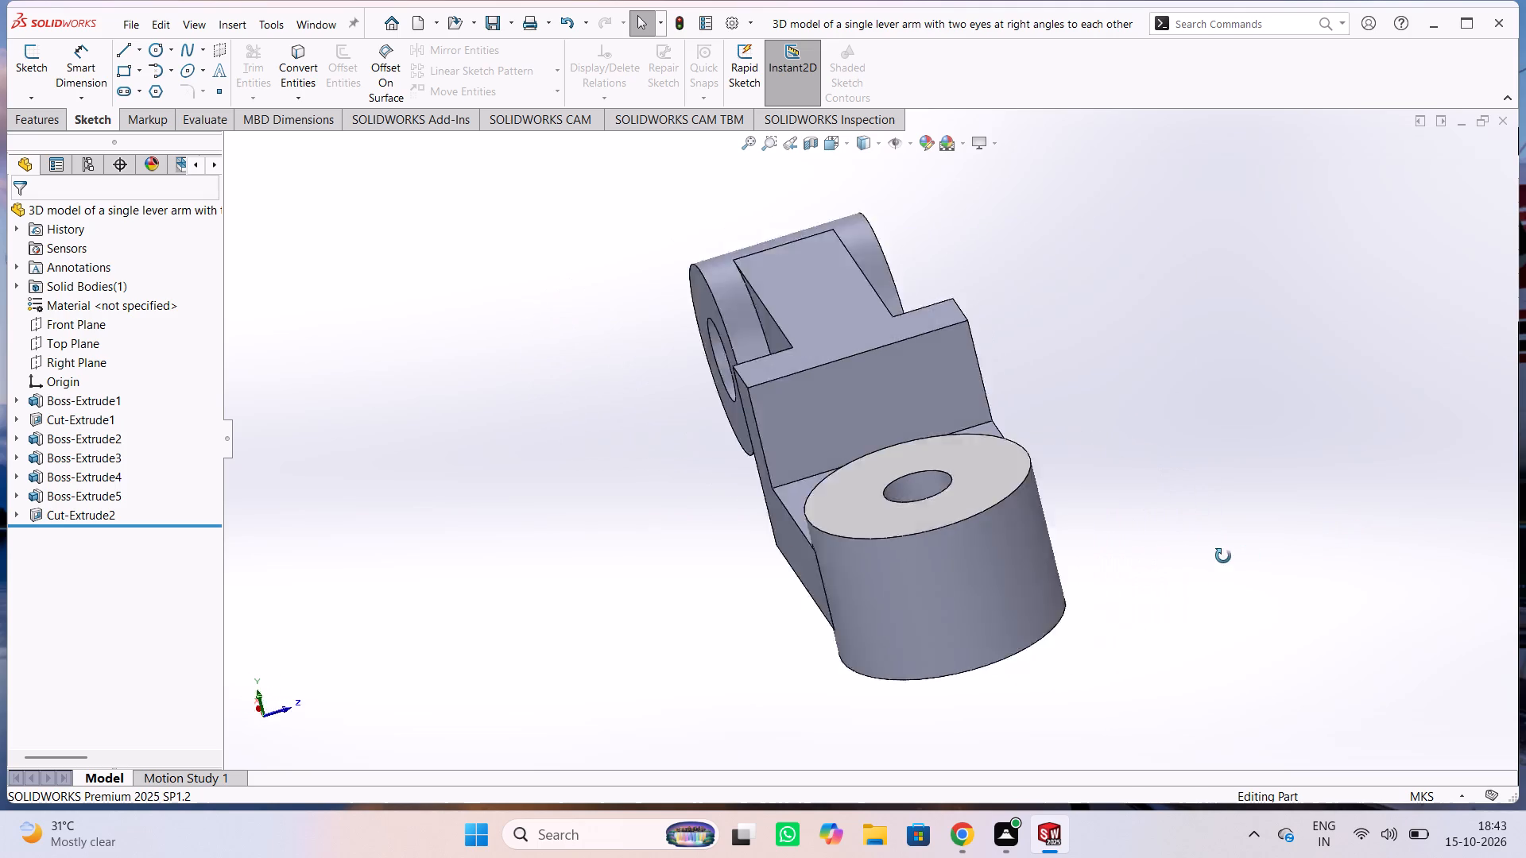
middle_drag(1223, 556, 1408, 482)
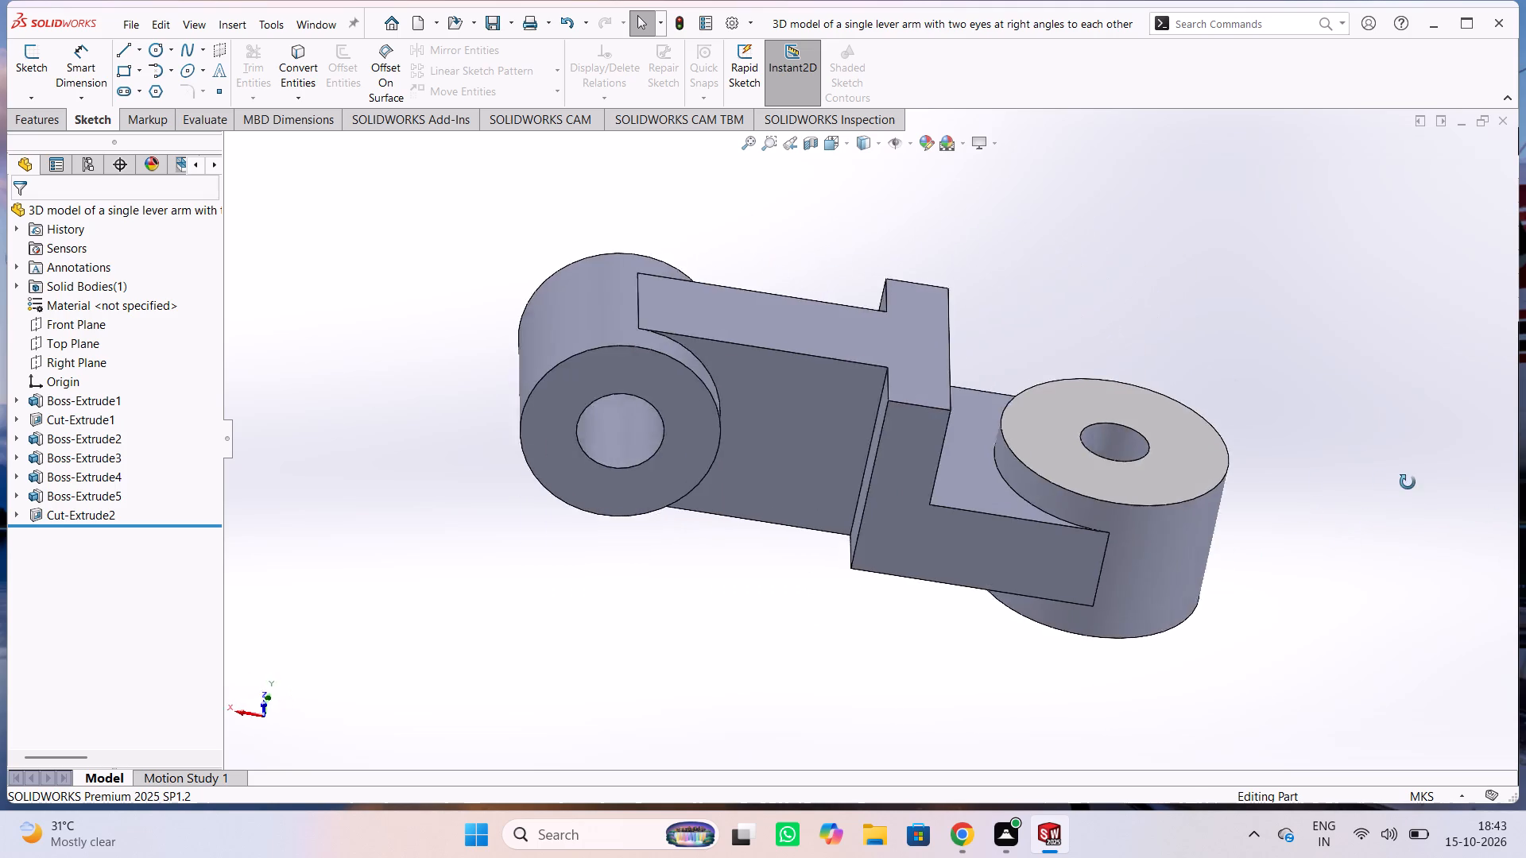
middle_drag(1408, 482, 1005, 467)
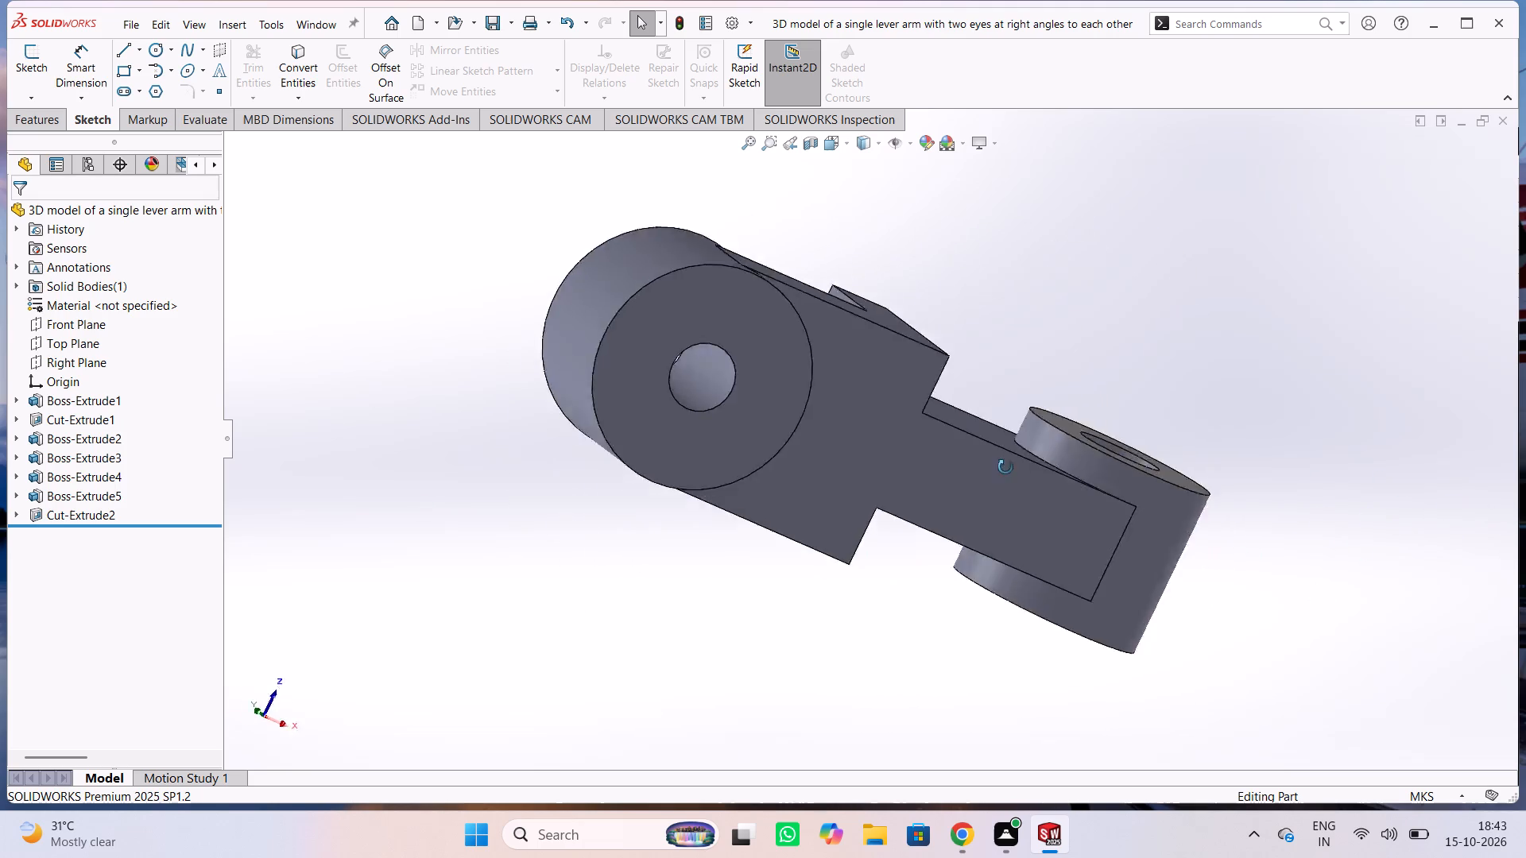
middle_drag(1005, 467, 1022, 512)
middle_drag(1022, 512, 1016, 514)
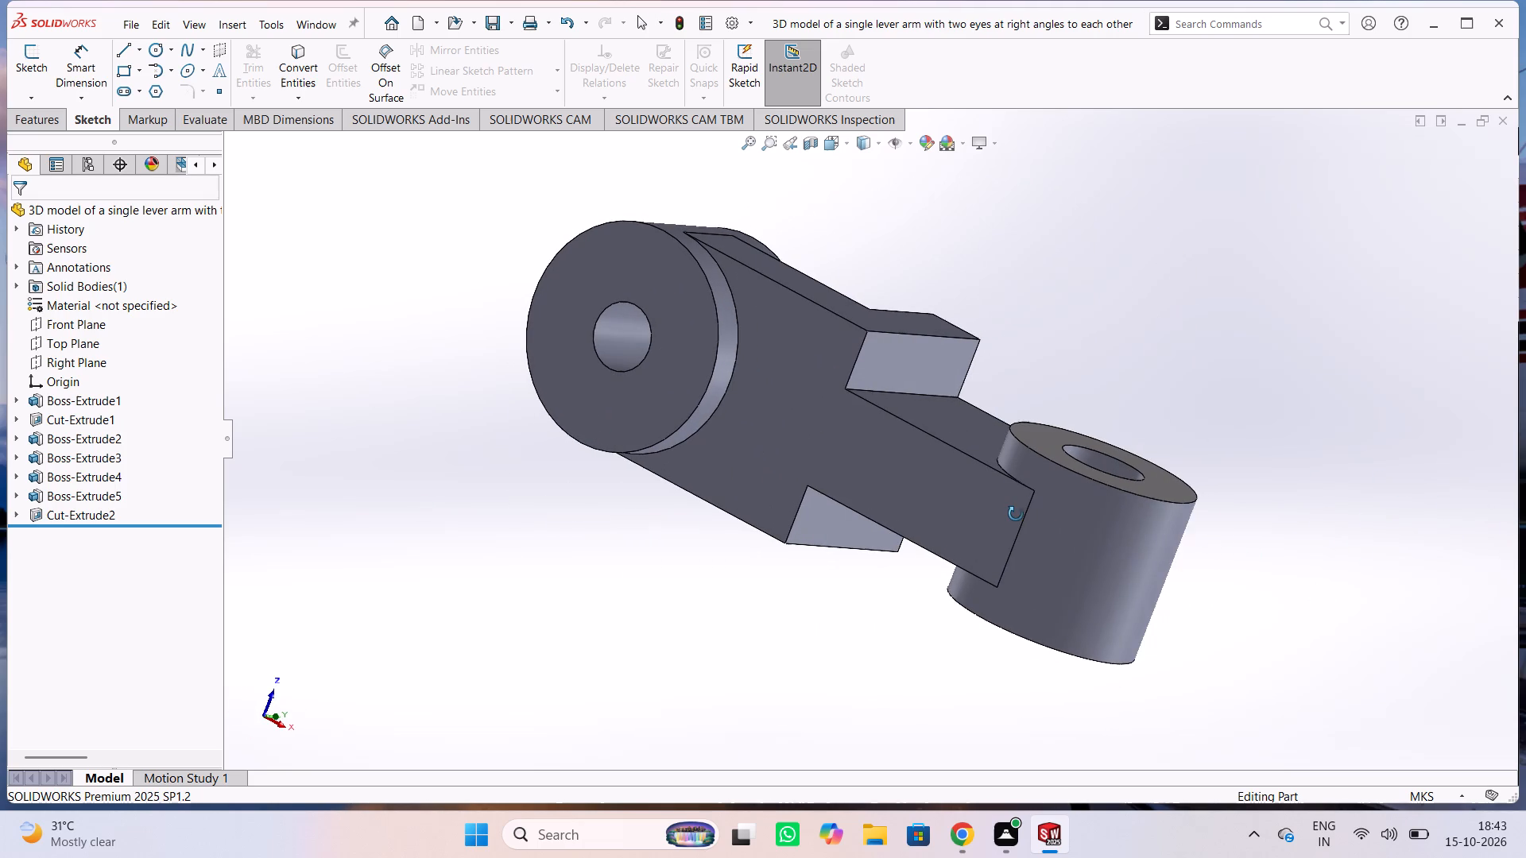
middle_drag(1016, 514, 899, 547)
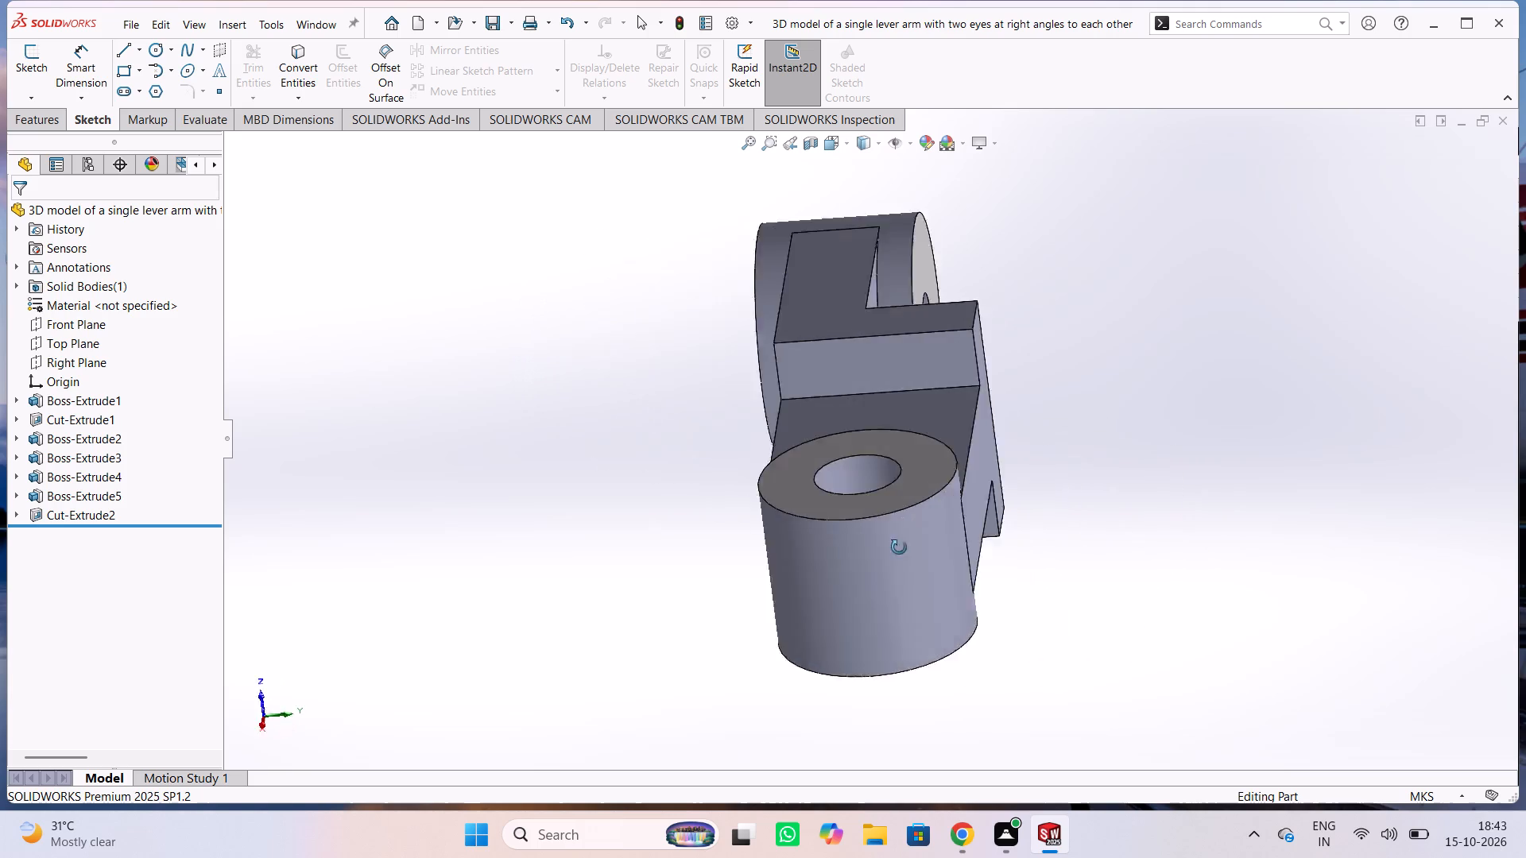
middle_drag(899, 547, 882, 541)
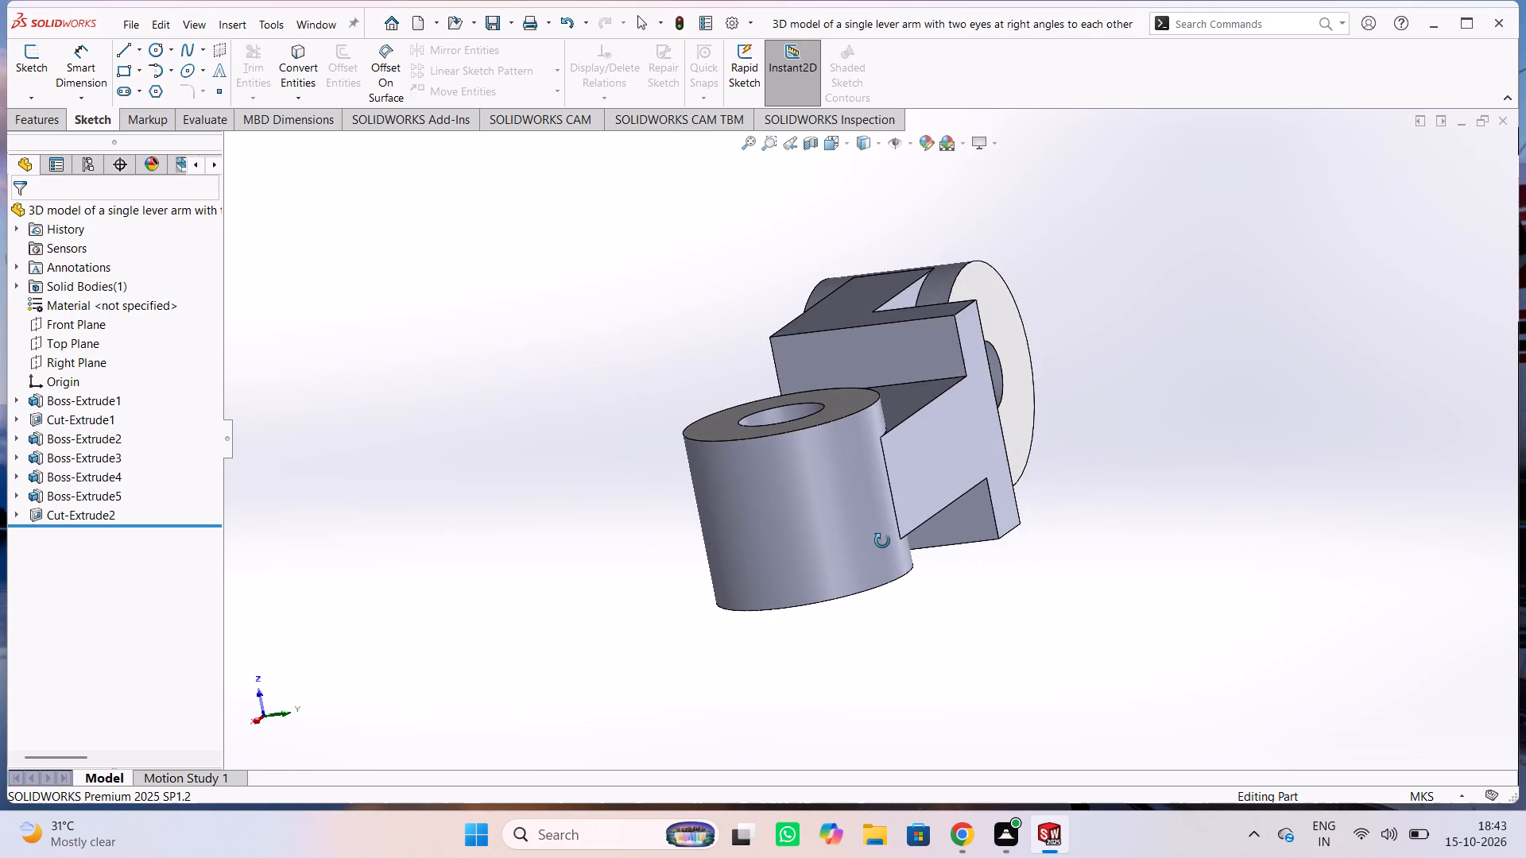
middle_drag(882, 541, 1057, 555)
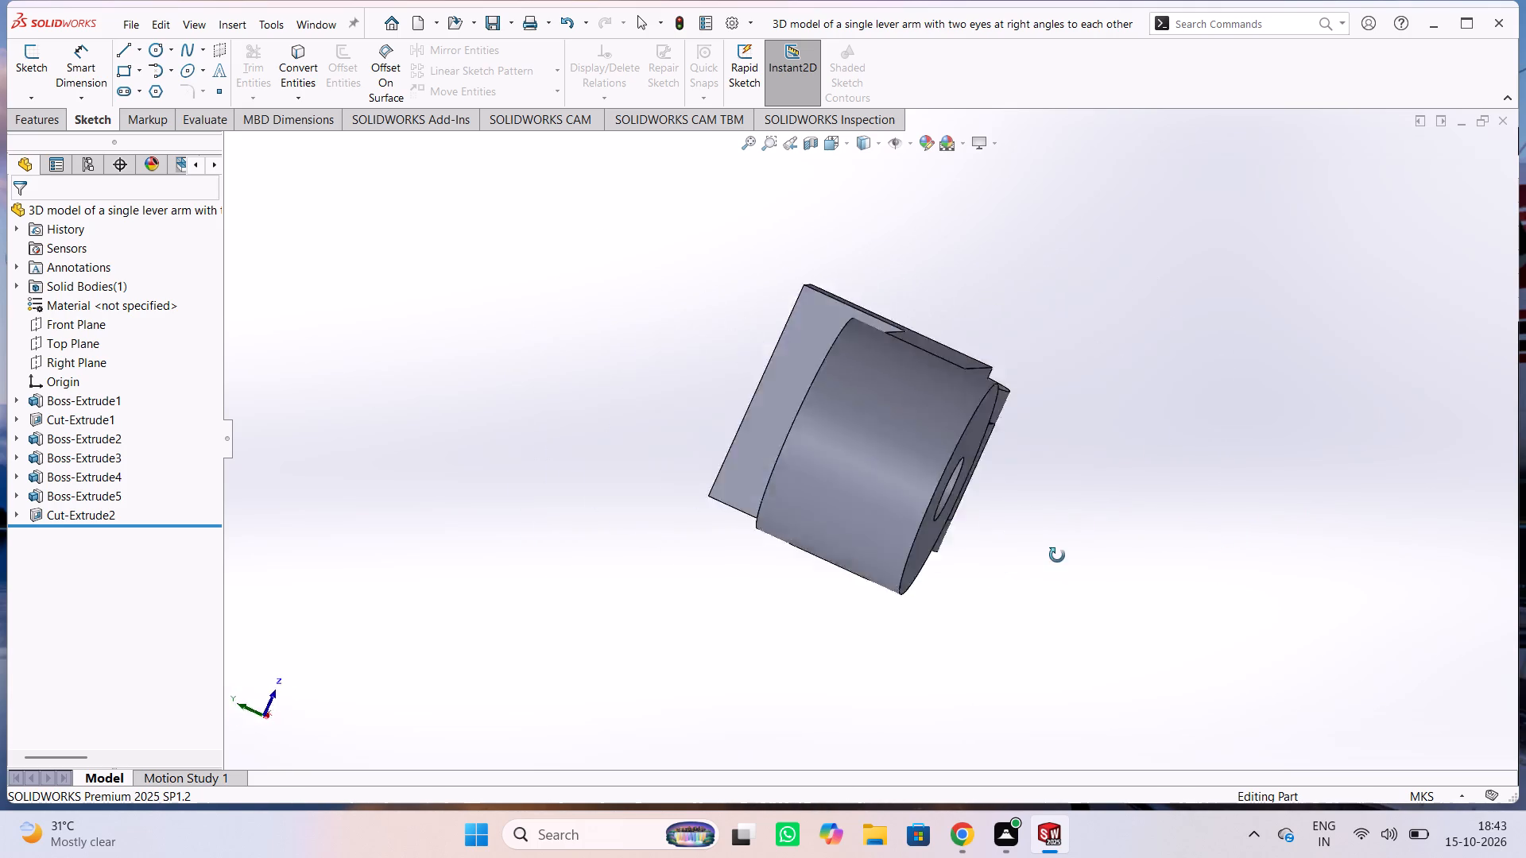
middle_drag(1057, 555, 1287, 473)
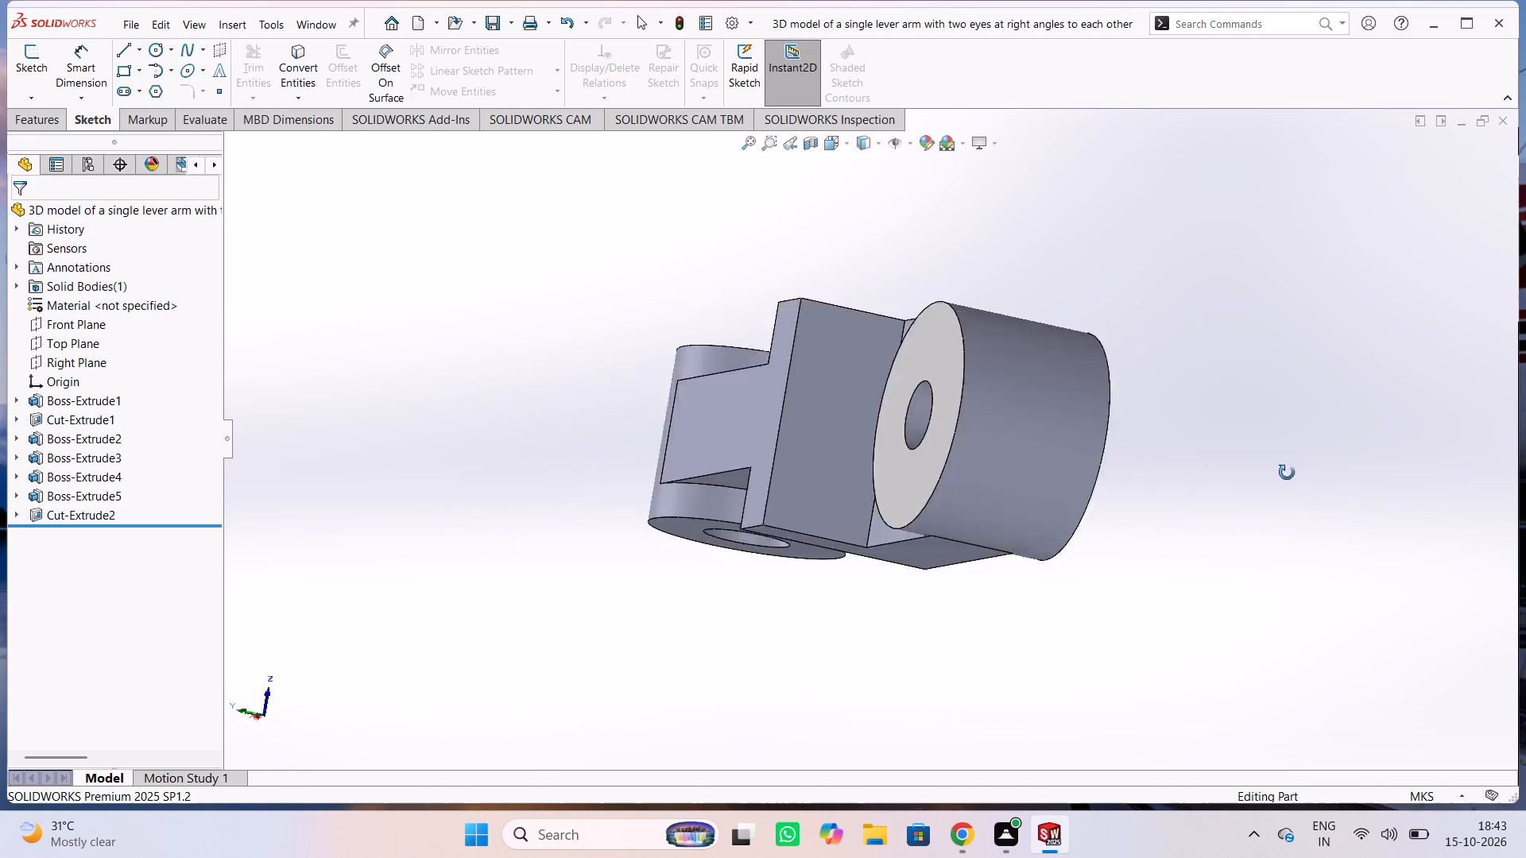
middle_drag(1287, 473, 525, 323)
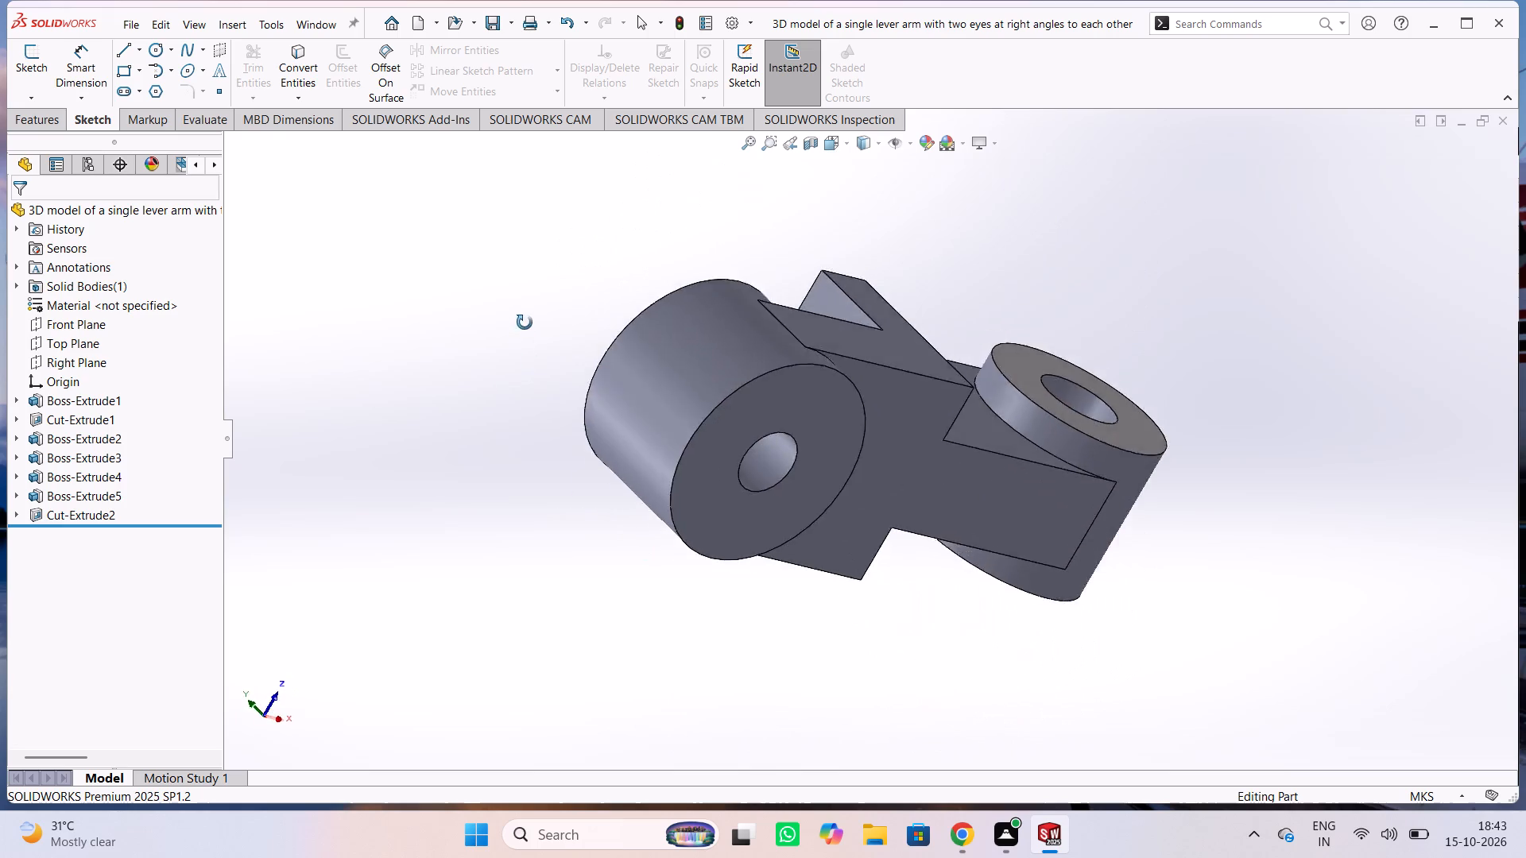
middle_drag(525, 323, 627, 508)
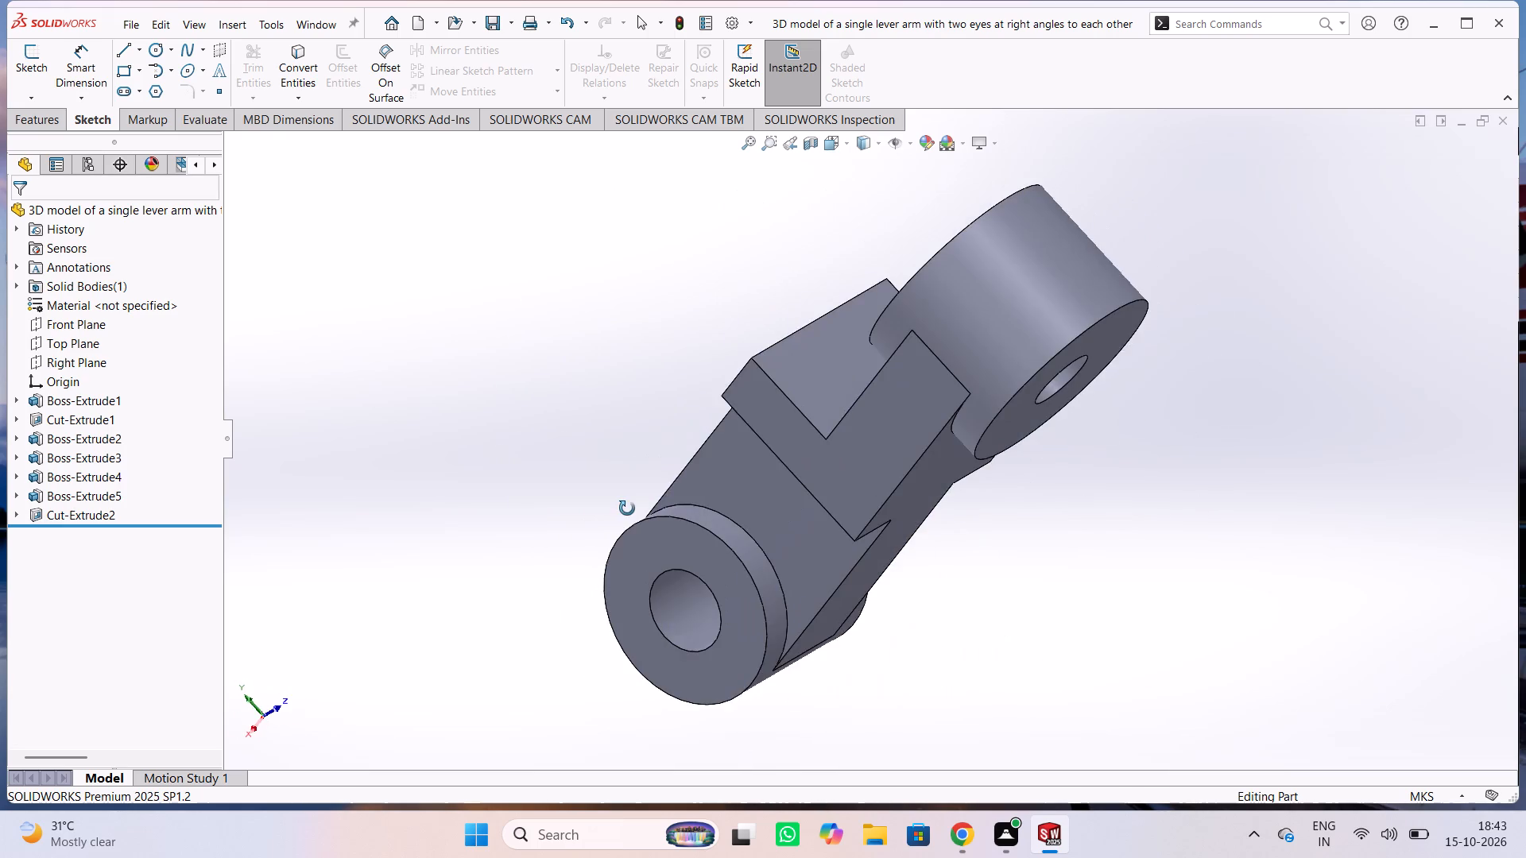
middle_drag(627, 508, 805, 520)
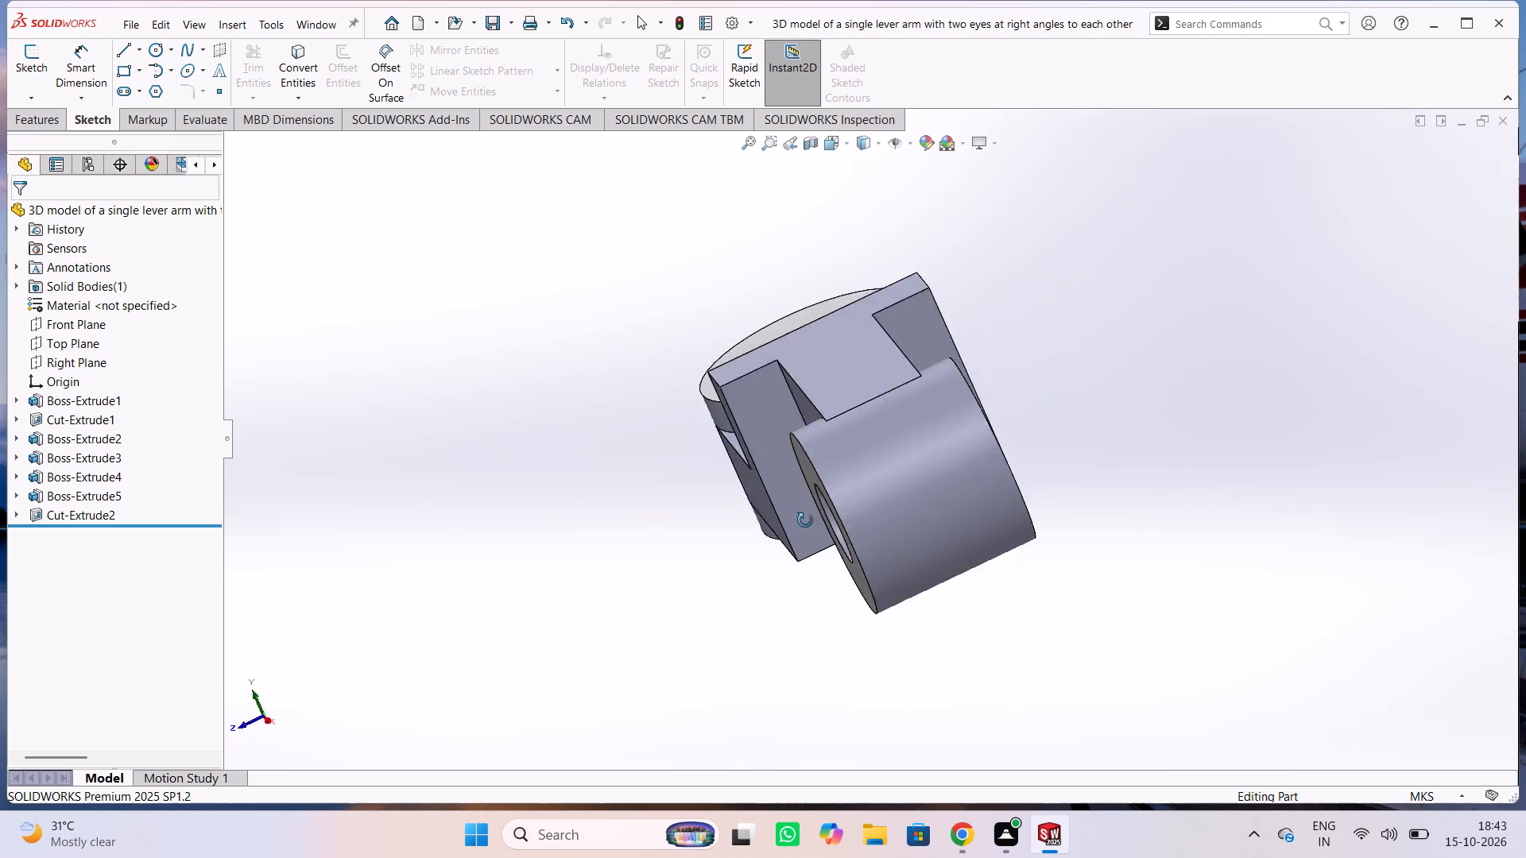
middle_drag(805, 520, 862, 504)
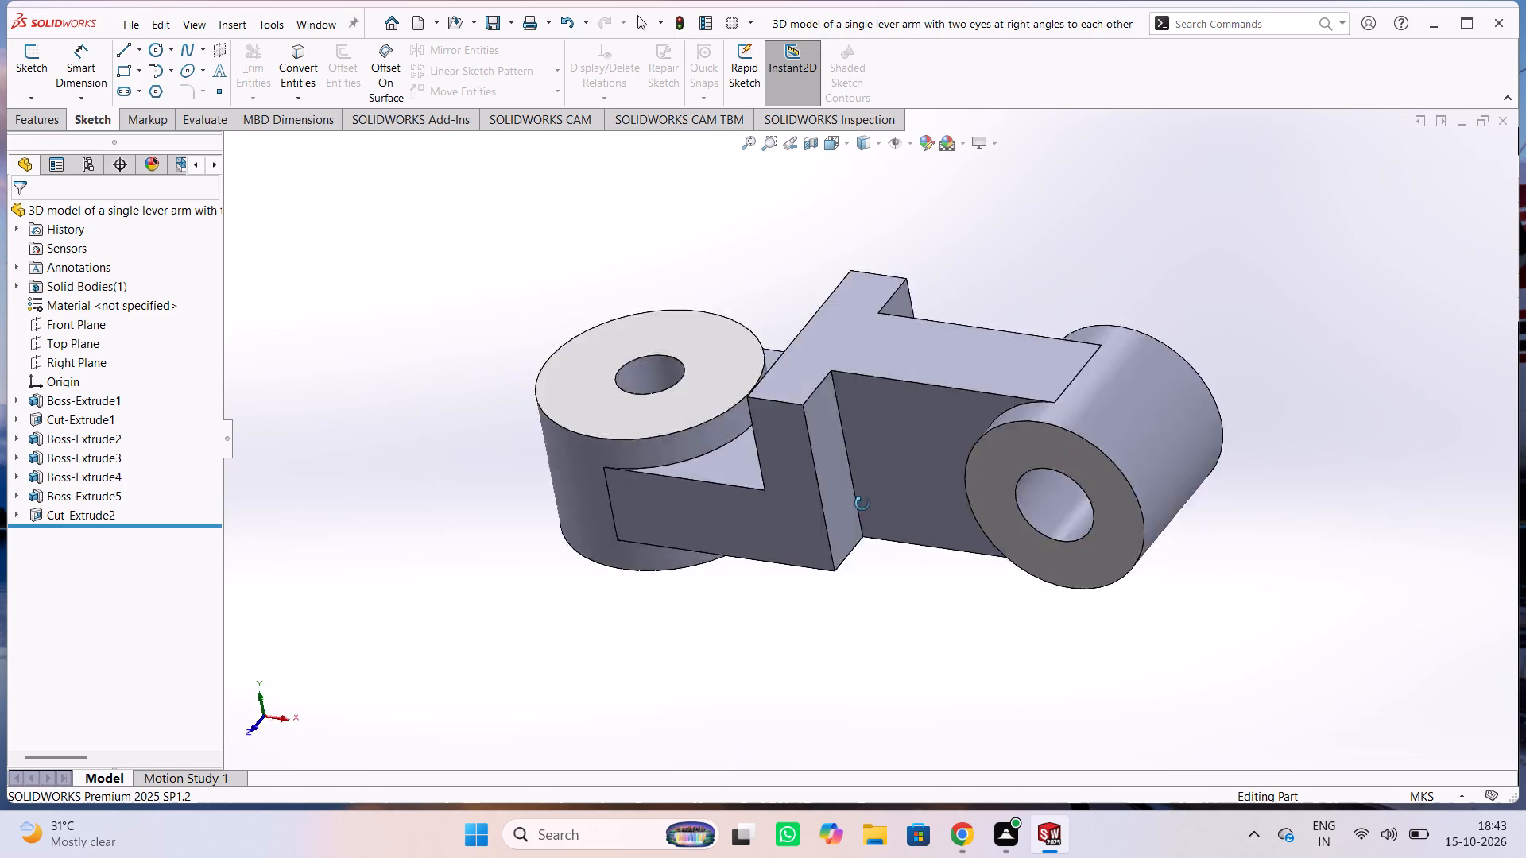
middle_drag(862, 504, 967, 408)
middle_drag(994, 411, 1096, 469)
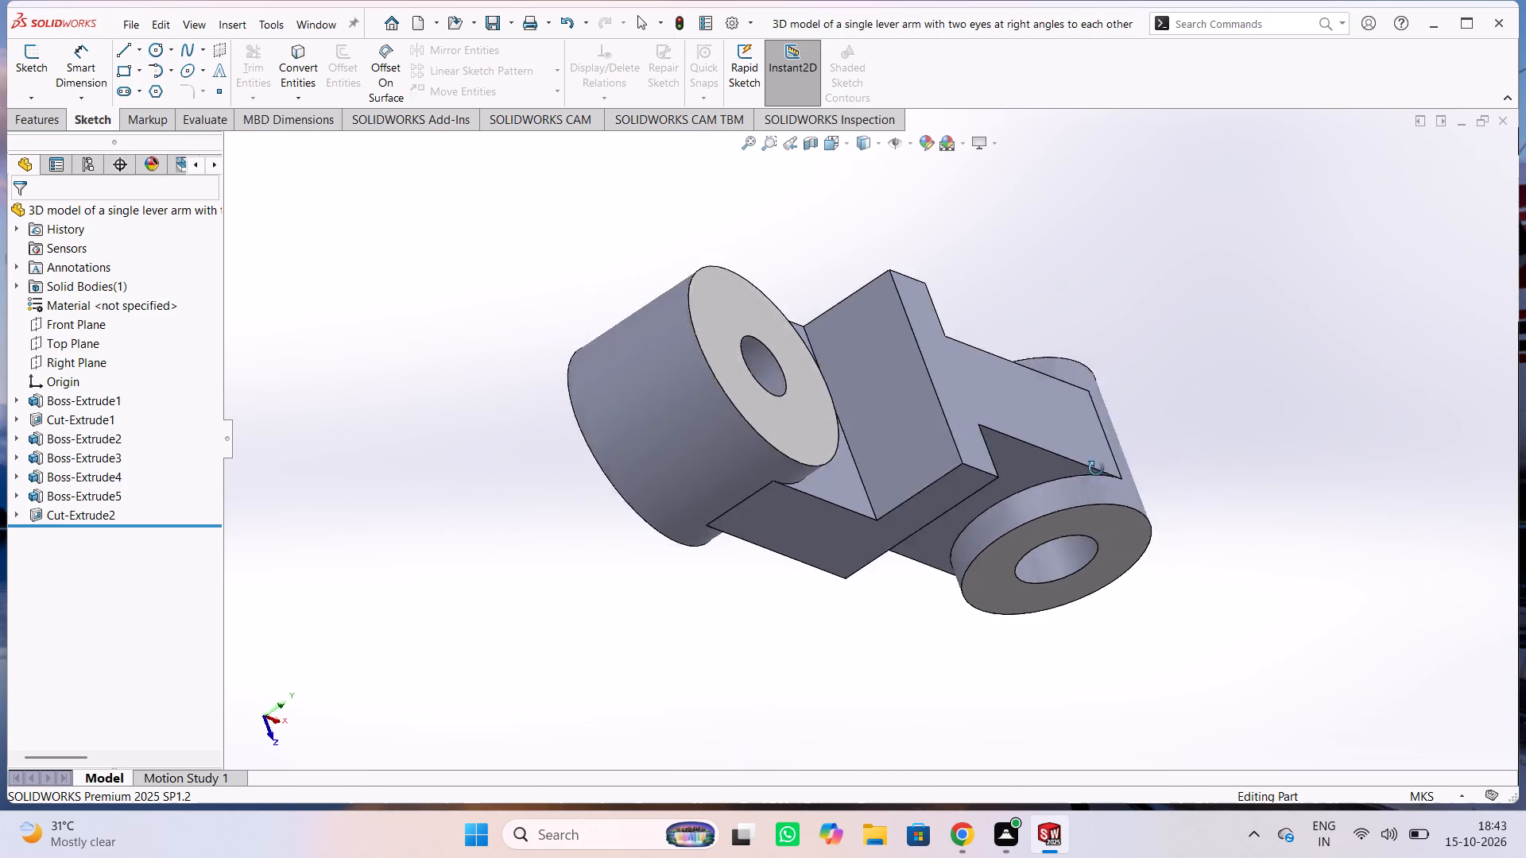
middle_drag(1096, 469, 1029, 577)
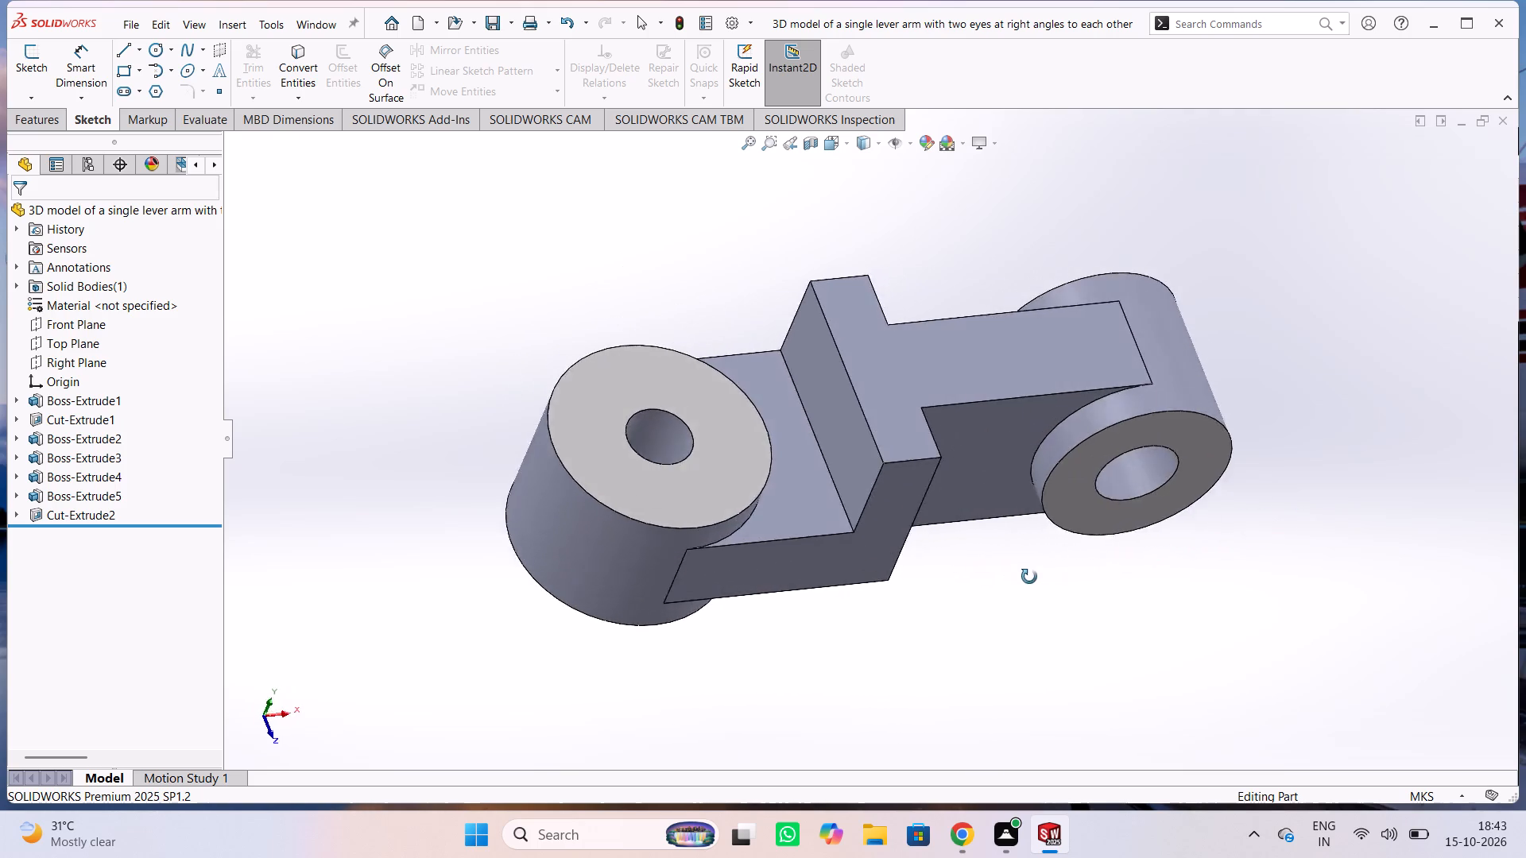
Examine the lever arm from all sides, including both perpendicular bored cylinders and the raised step between them.
middle_drag(1029, 577, 502, 454)
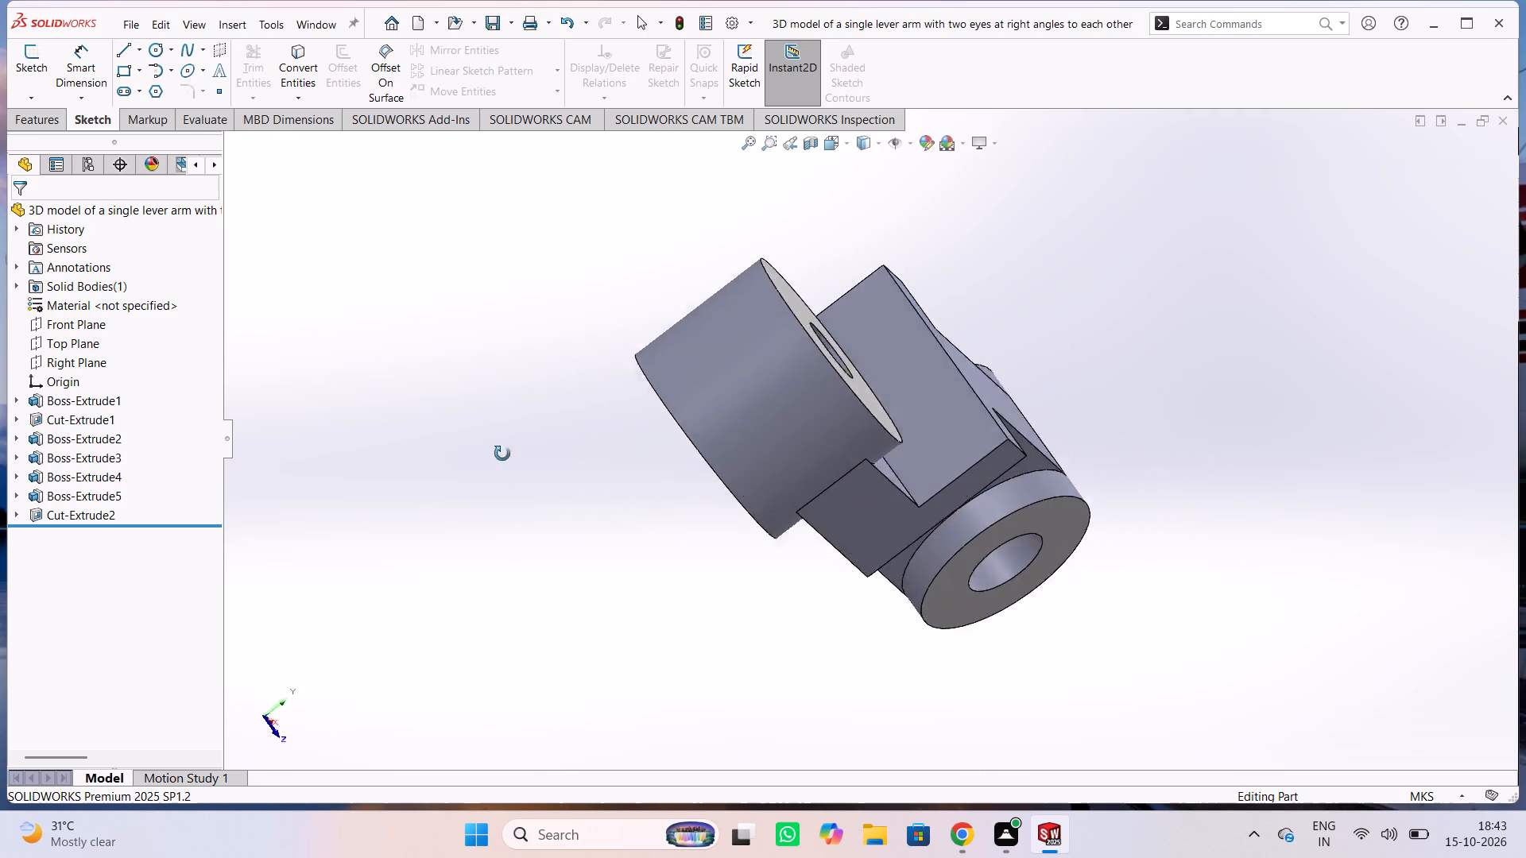
middle_drag(502, 454, 1286, 577)
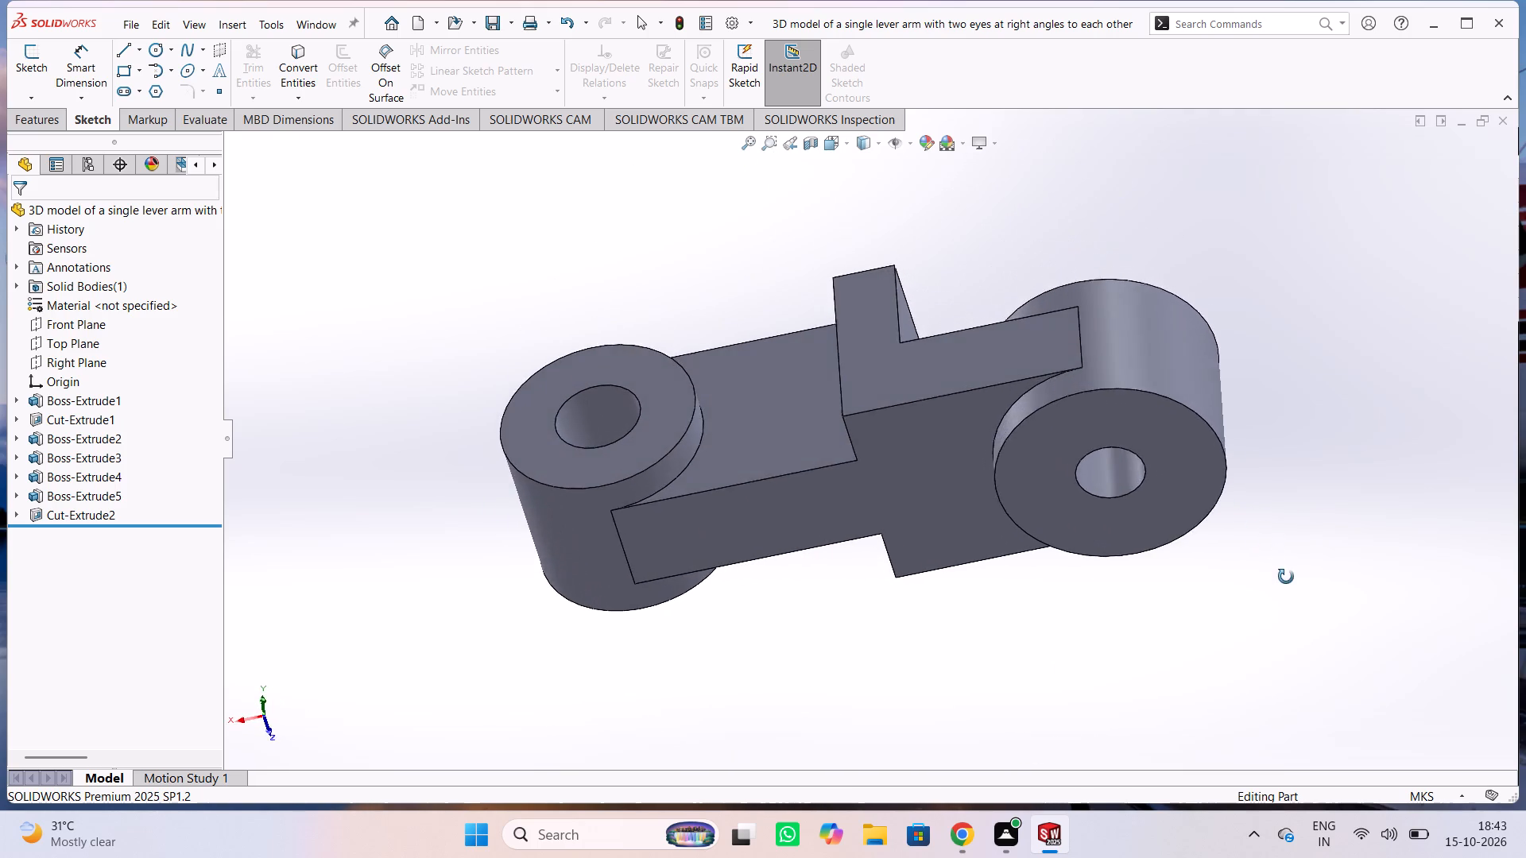
middle_drag(1286, 577, 930, 431)
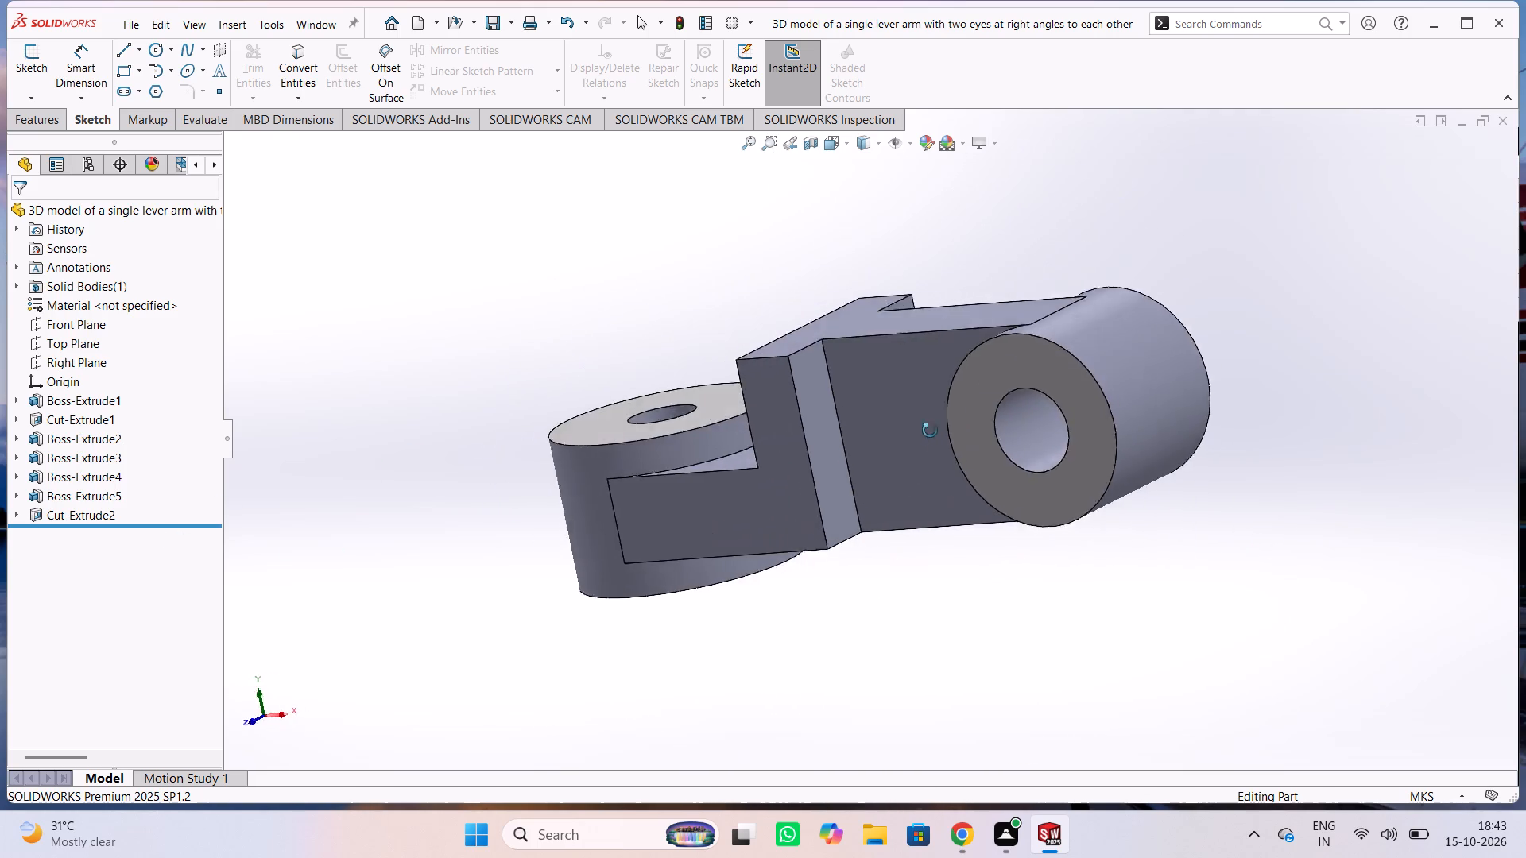
middle_drag(930, 431, 815, 422)
middle_drag(816, 422, 255, 467)
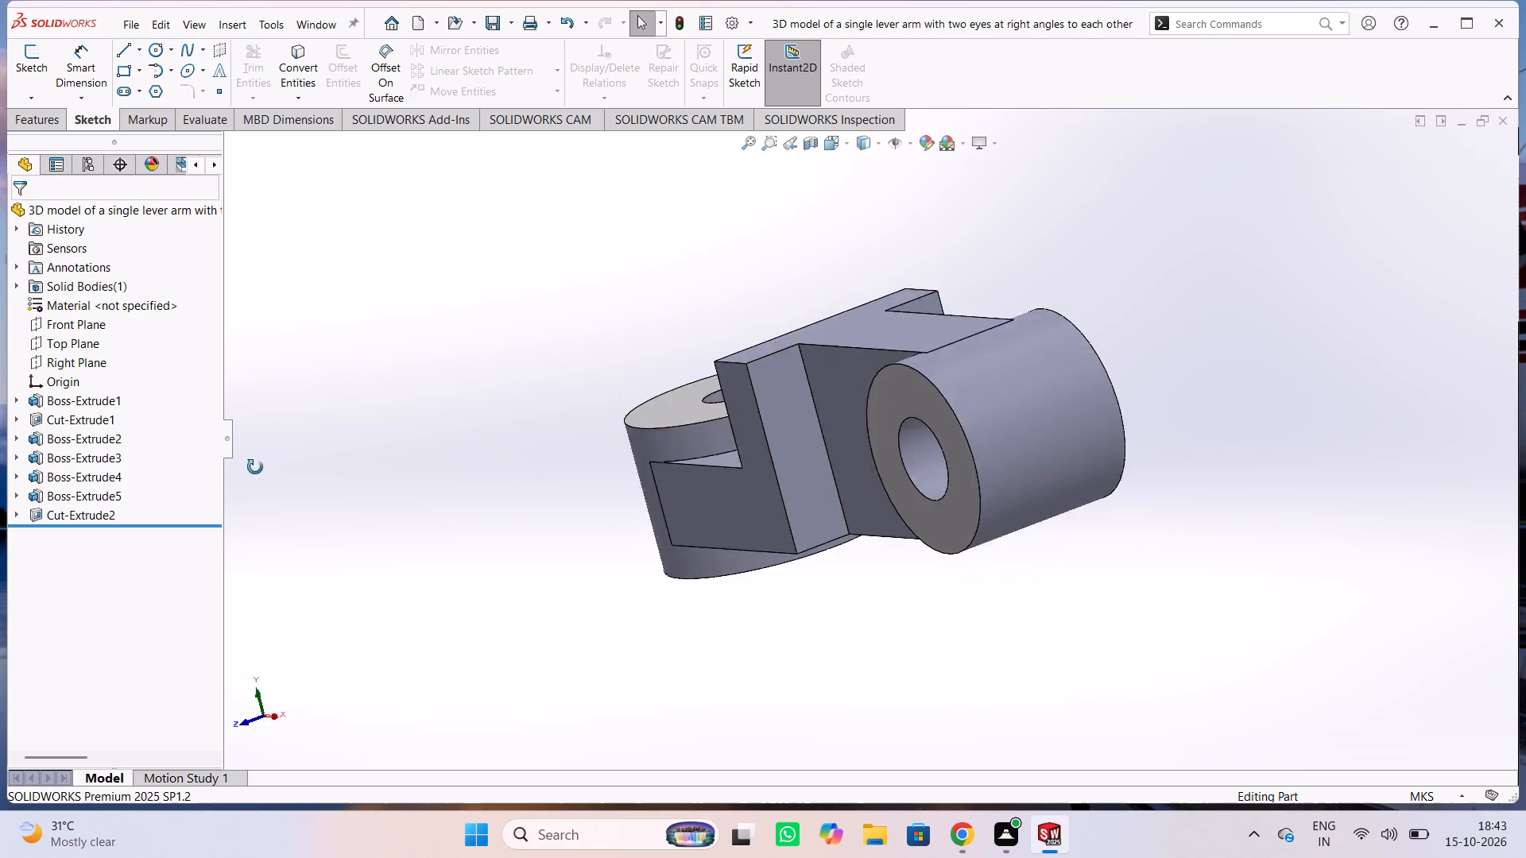
middle_drag(255, 467, 804, 422)
middle_drag(792, 431, 970, 422)
middle_drag(960, 422, 320, 408)
middle_drag(320, 408, 471, 408)
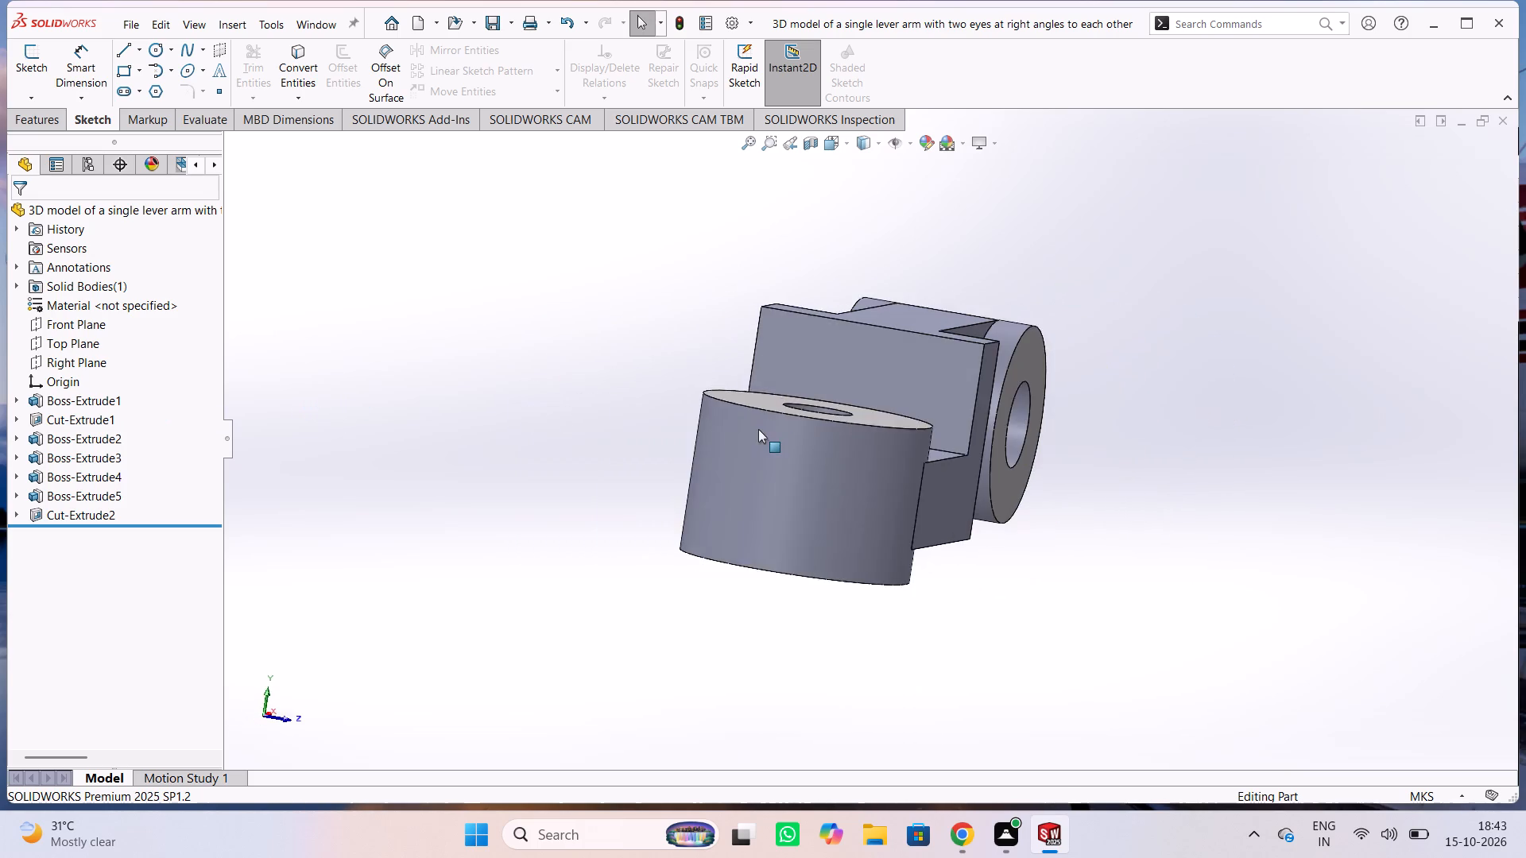
middle_drag(758, 429, 298, 462)
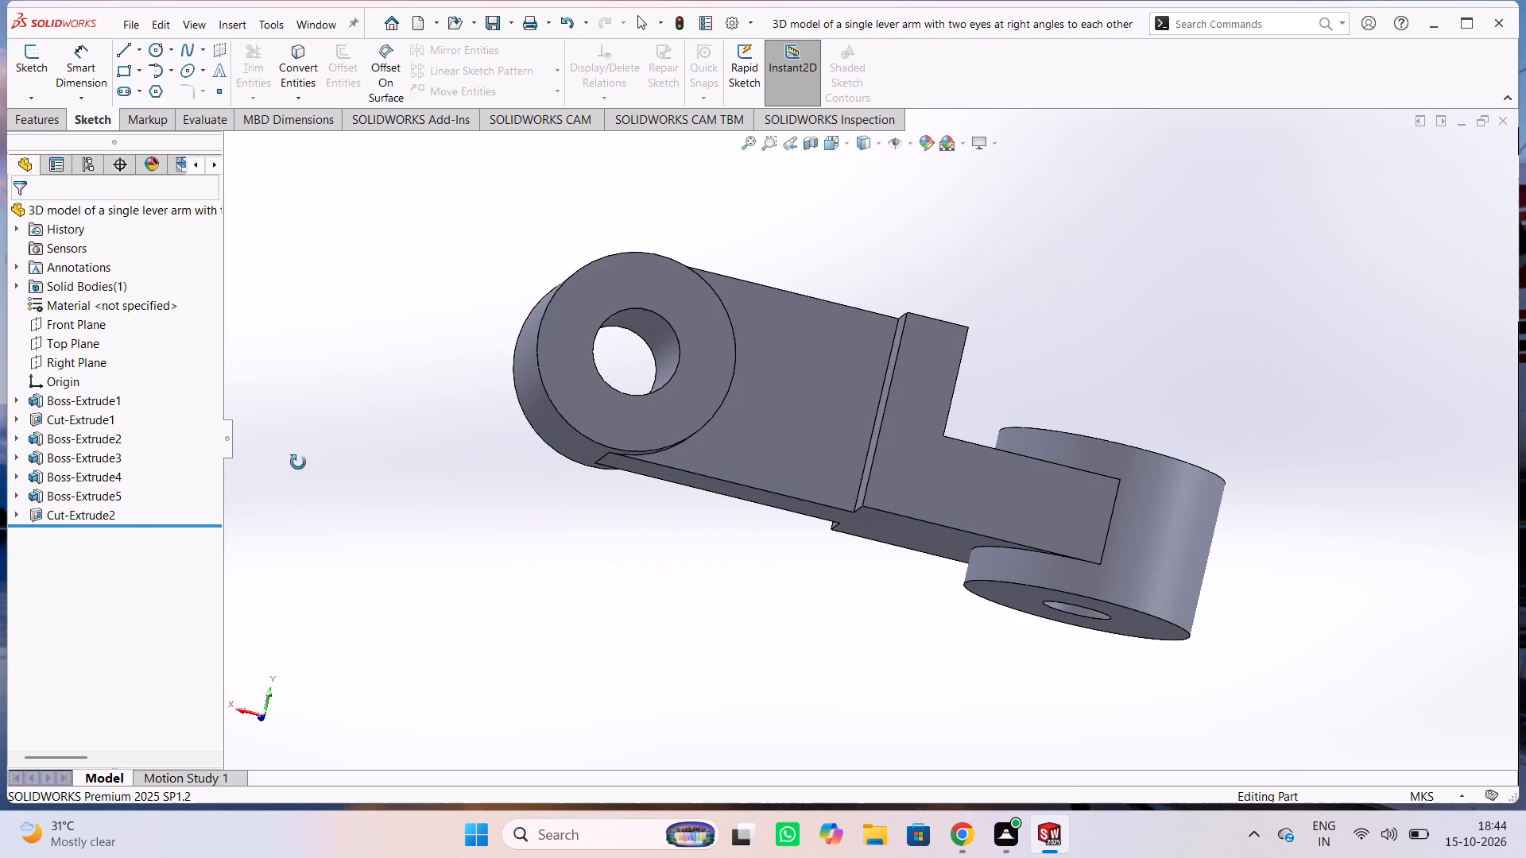
middle_drag(298, 462, 548, 429)
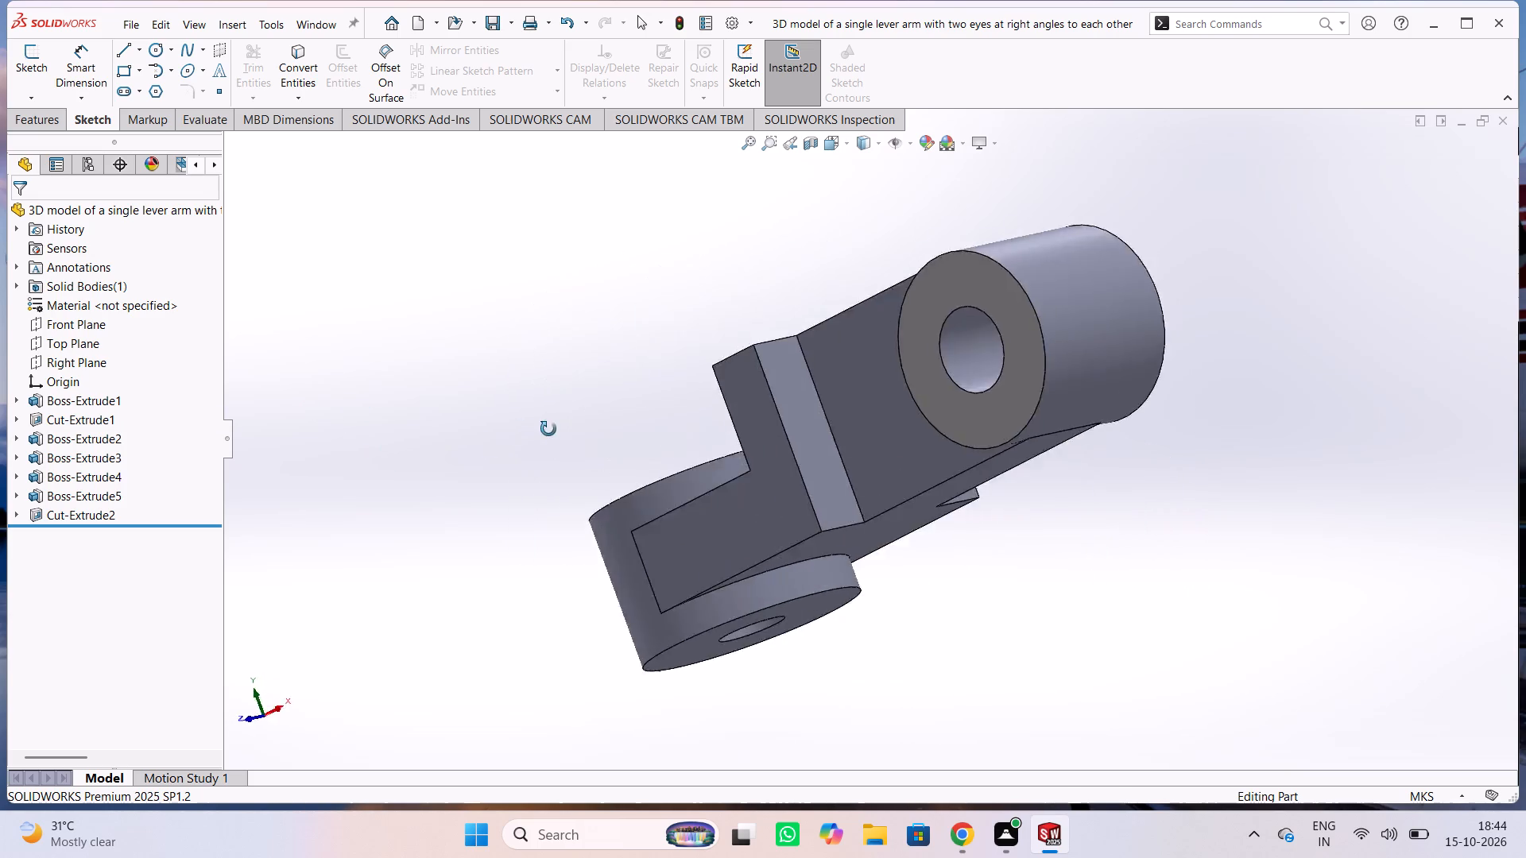
middle_drag(548, 429, 579, 464)
middle_drag(479, 493, 438, 494)
middle_drag(347, 514, 629, 504)
middle_drag(212, 541, 298, 493)
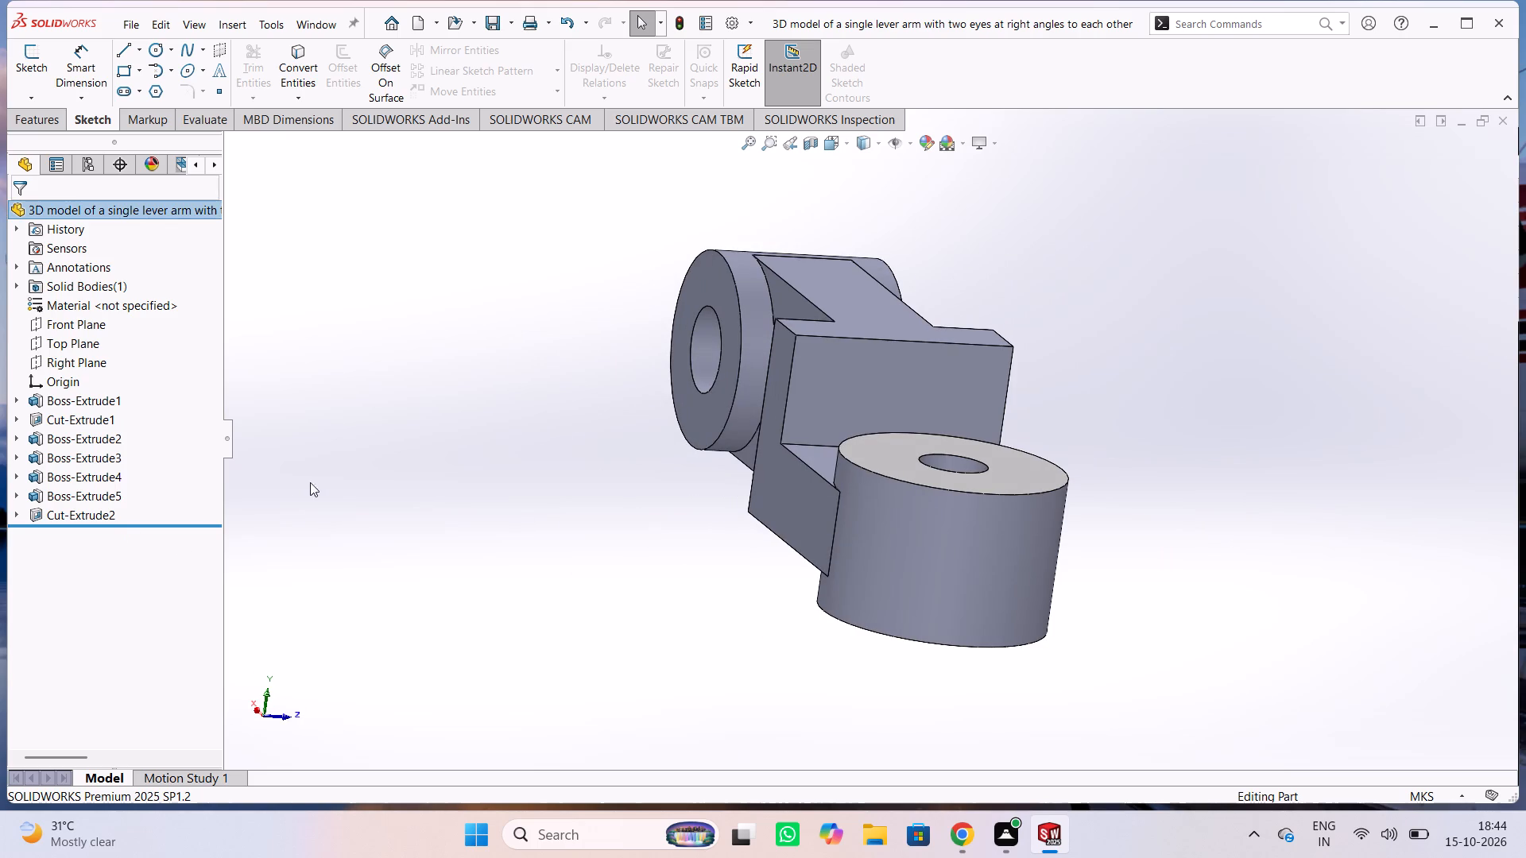
middle_drag(401, 406, 1256, 435)
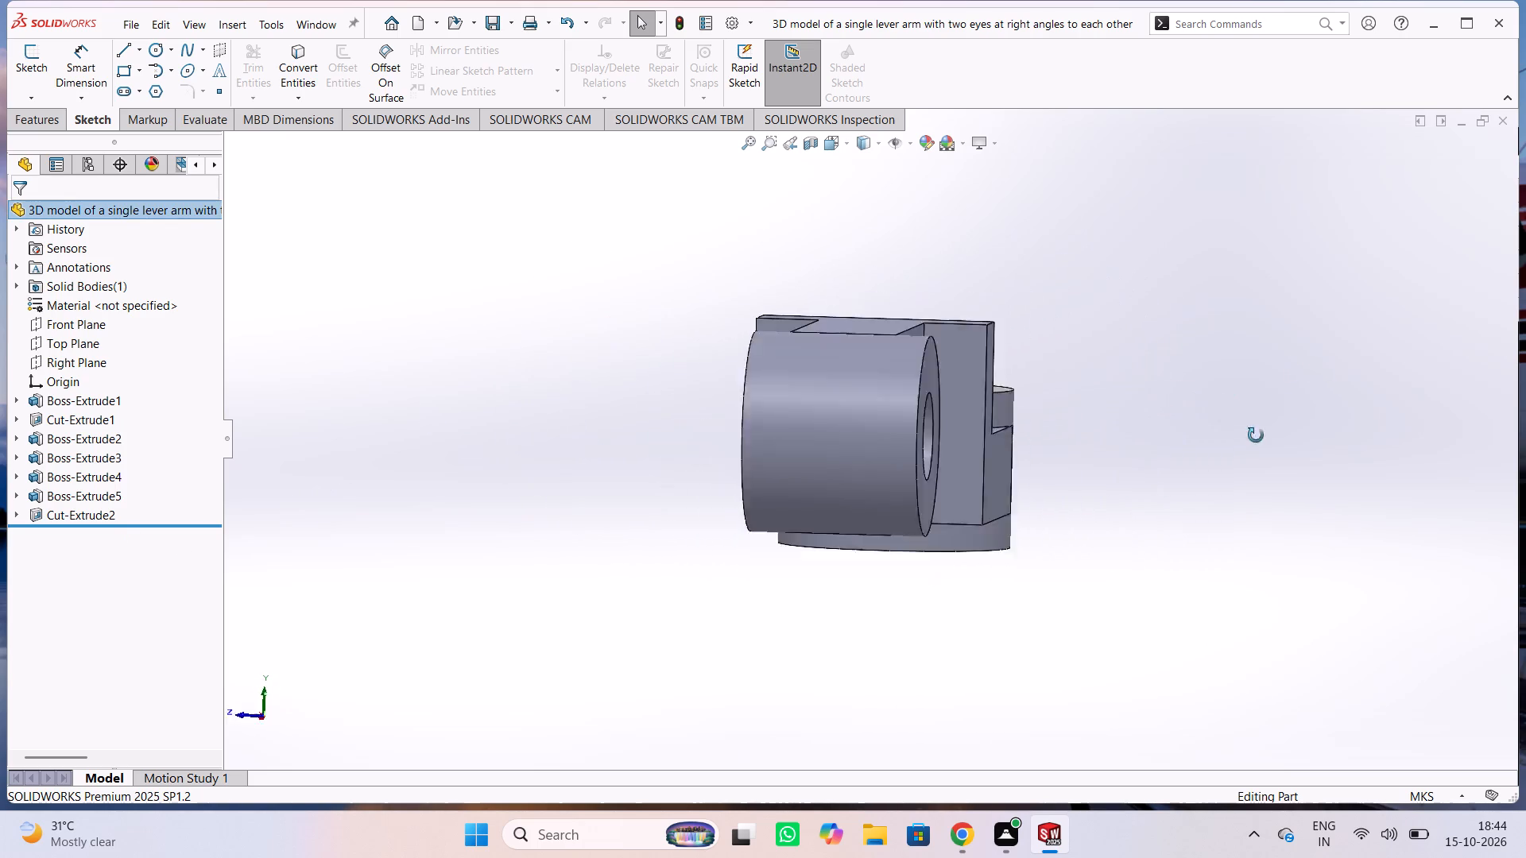
middle_drag(1256, 435, 784, 574)
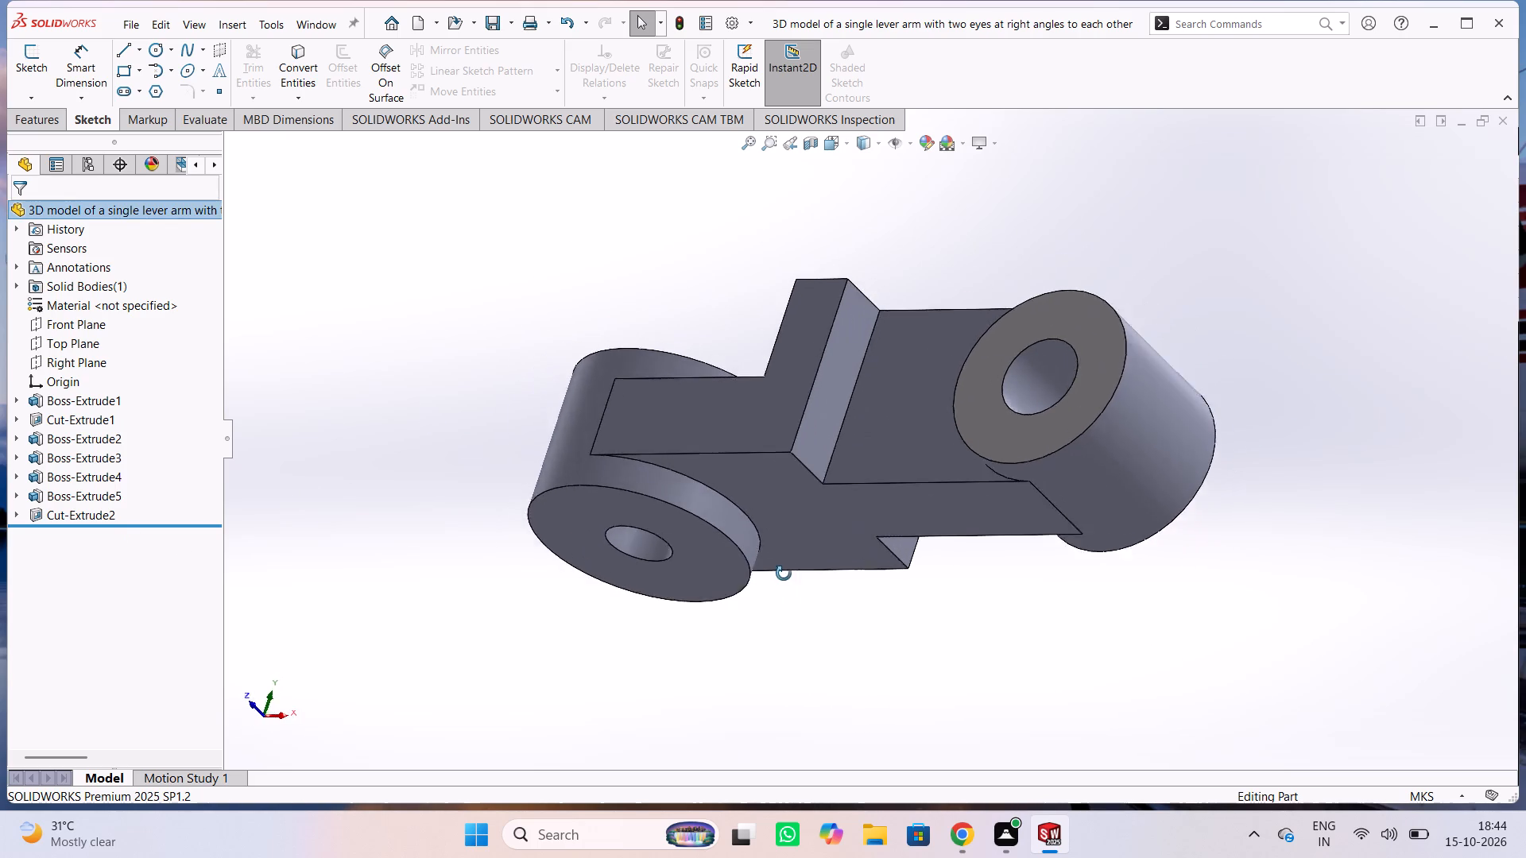
middle_drag(784, 574, 835, 313)
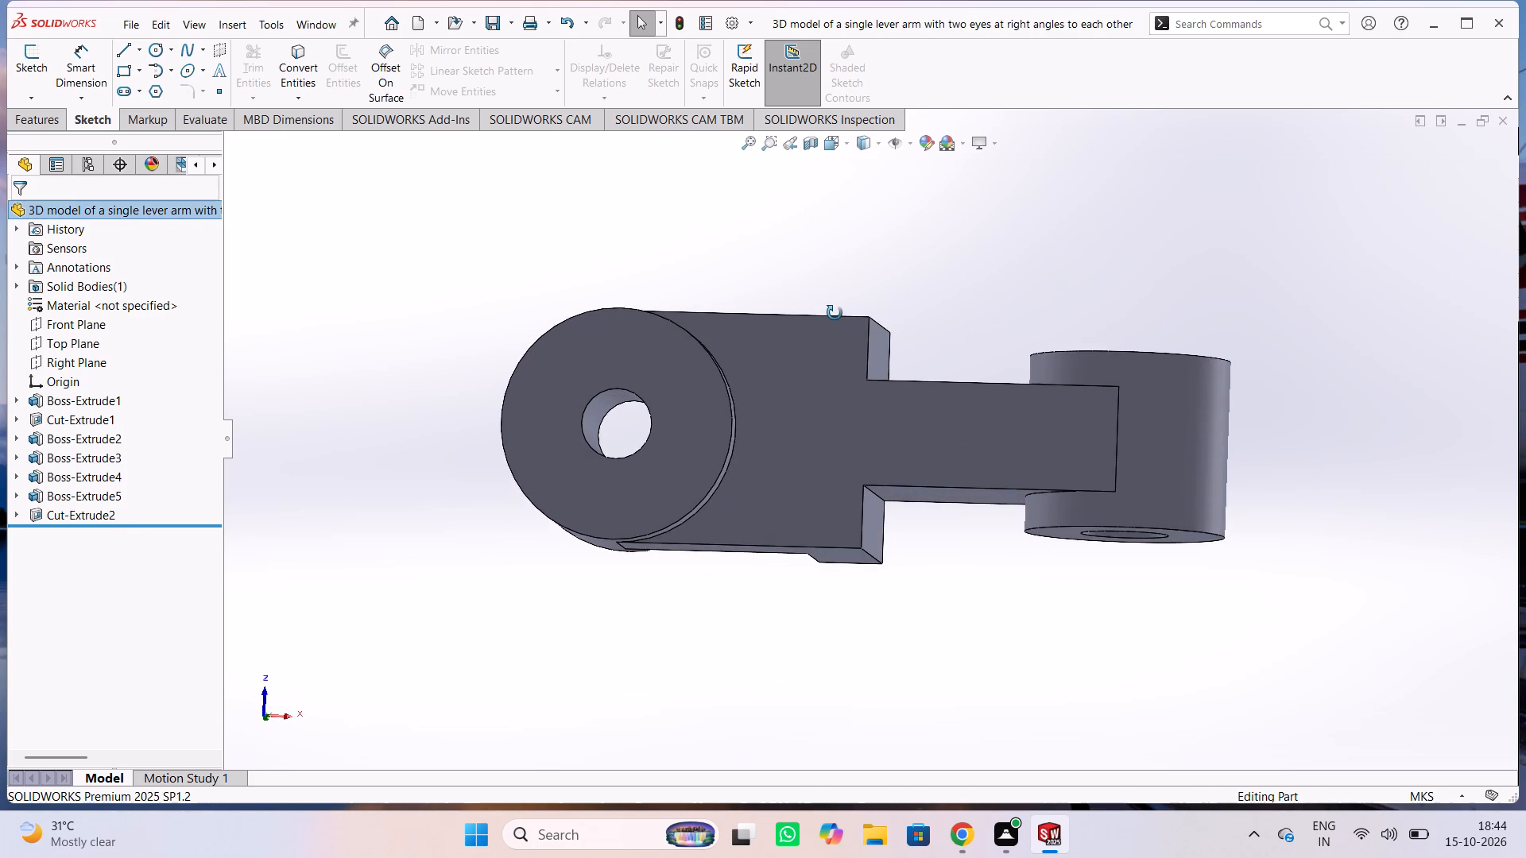
middle_drag(835, 313, 953, 474)
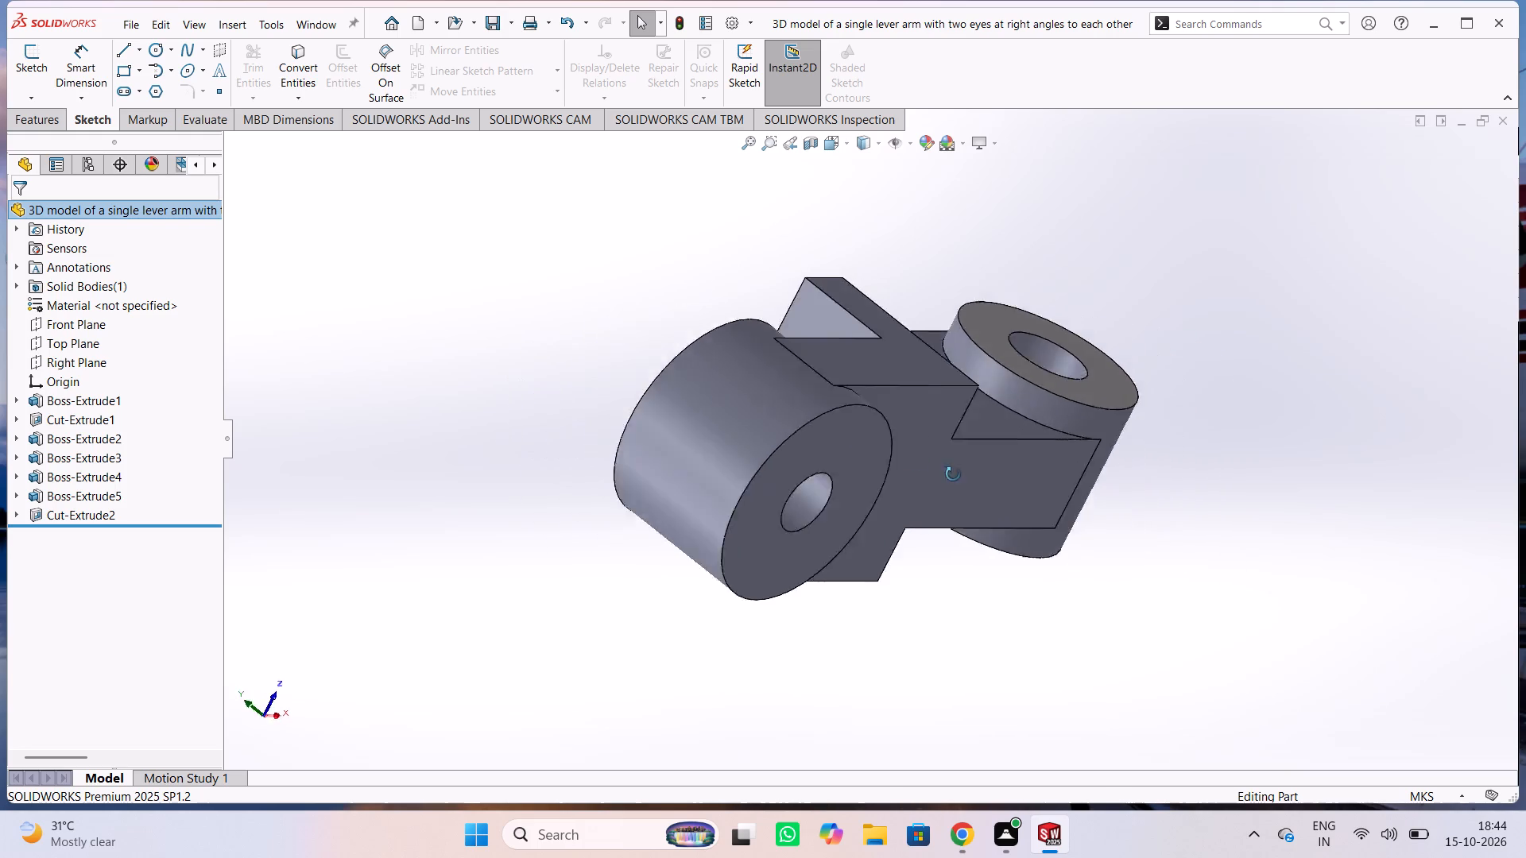
middle_drag(953, 474, 435, 578)
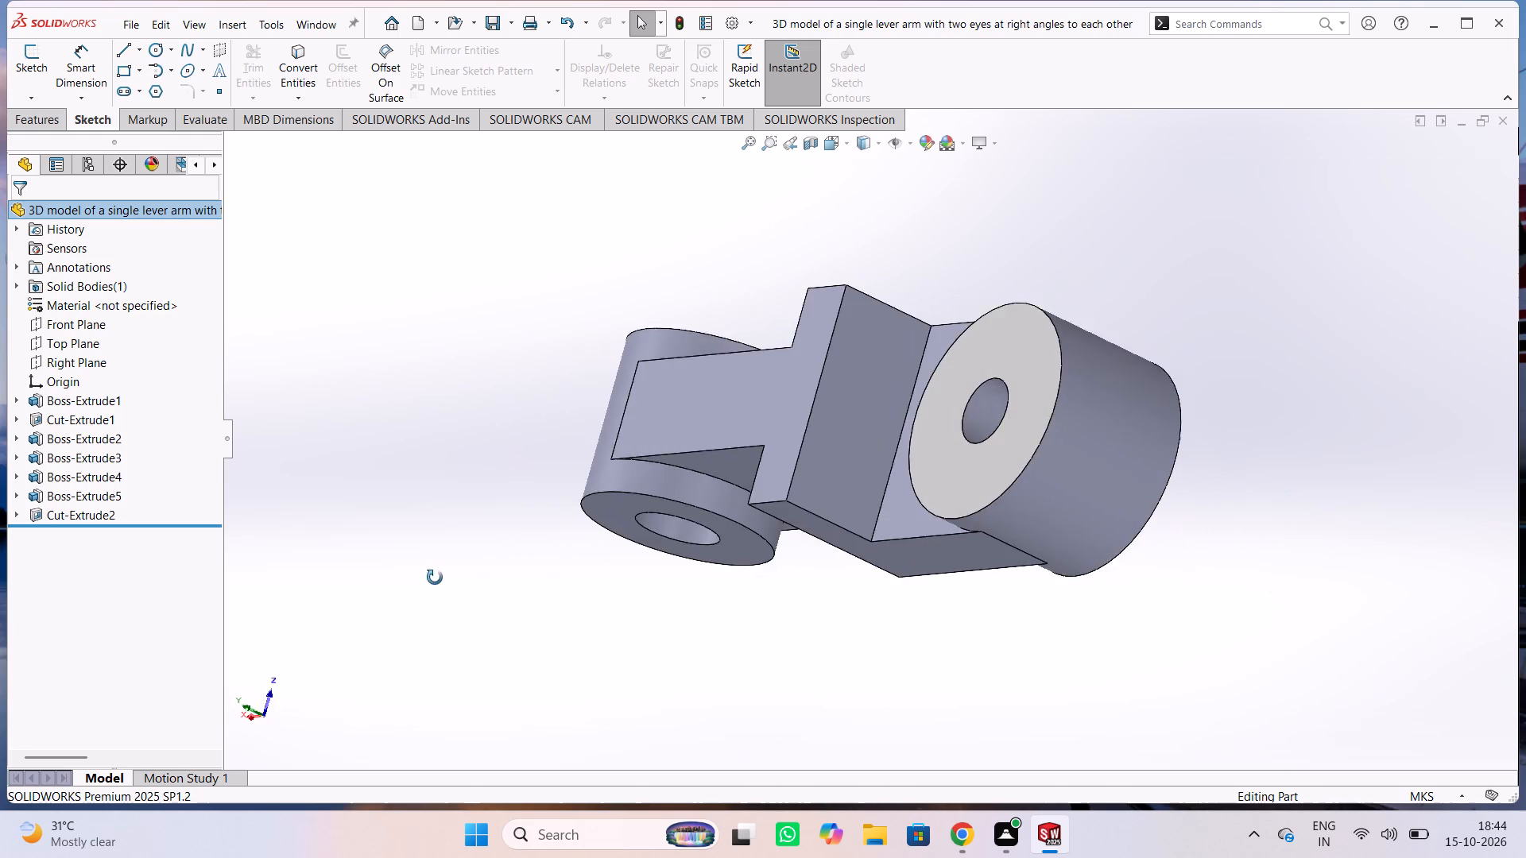
middle_drag(435, 578, 643, 504)
middle_drag(960, 523, 881, 586)
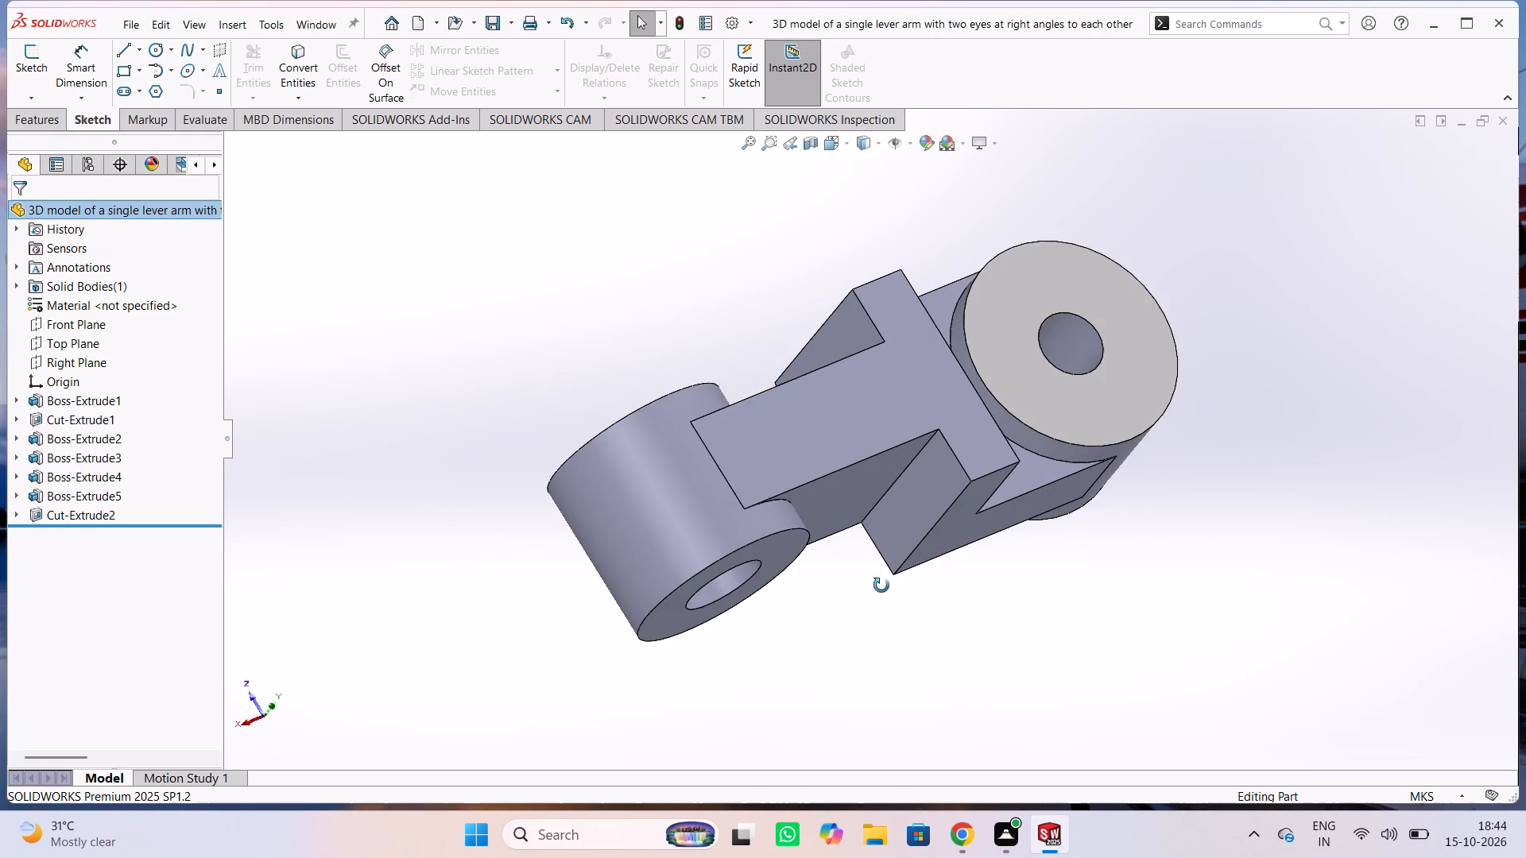
Examine the lever arm's underside, the through bores and the stepped body's side faces from steeply tilted angles.
middle_drag(881, 586, 1127, 598)
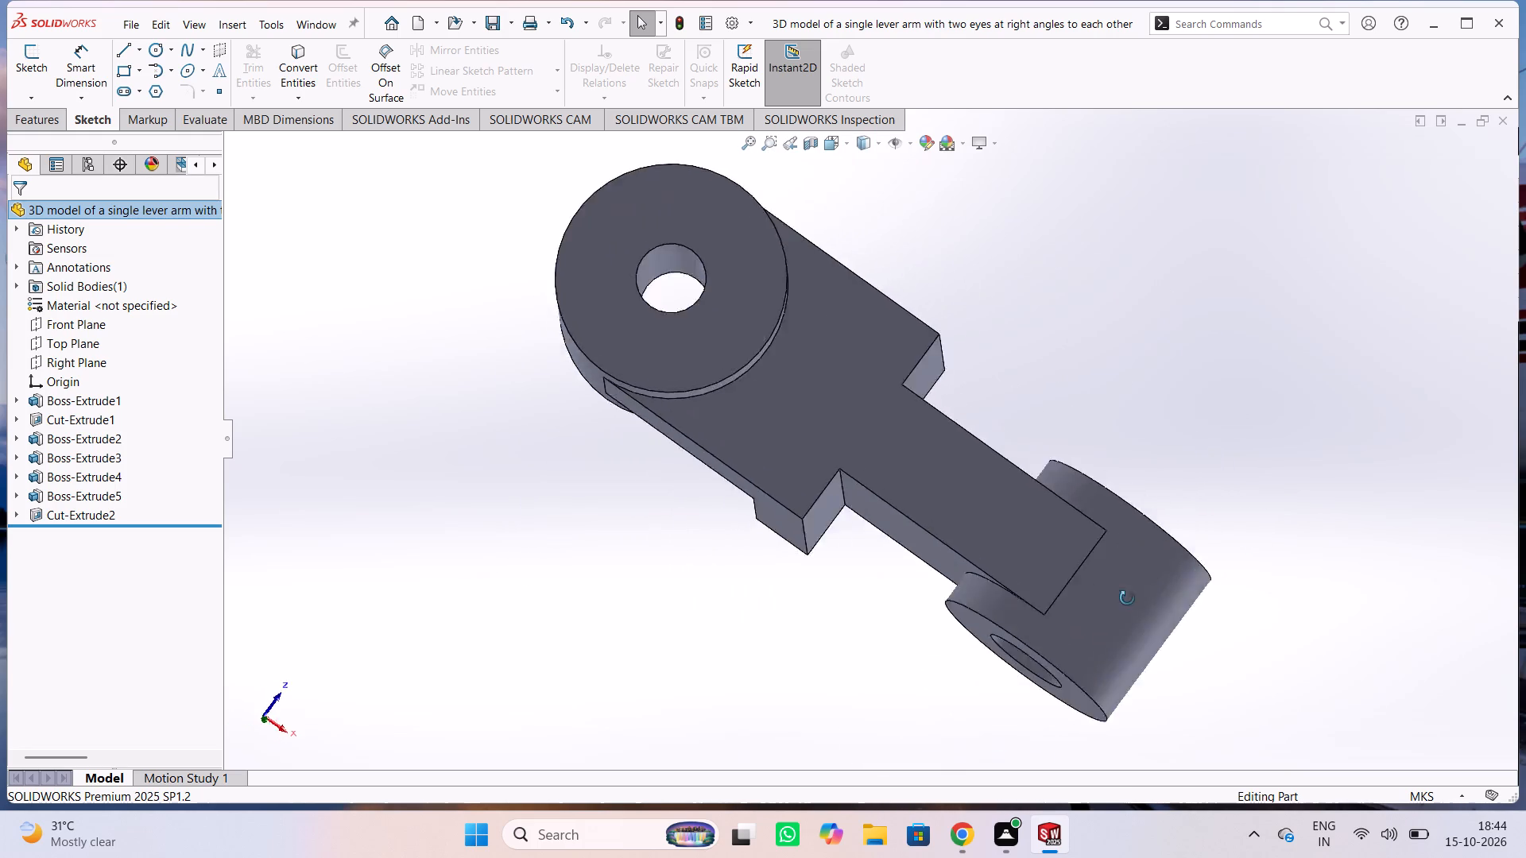
middle_drag(1127, 598, 1141, 568)
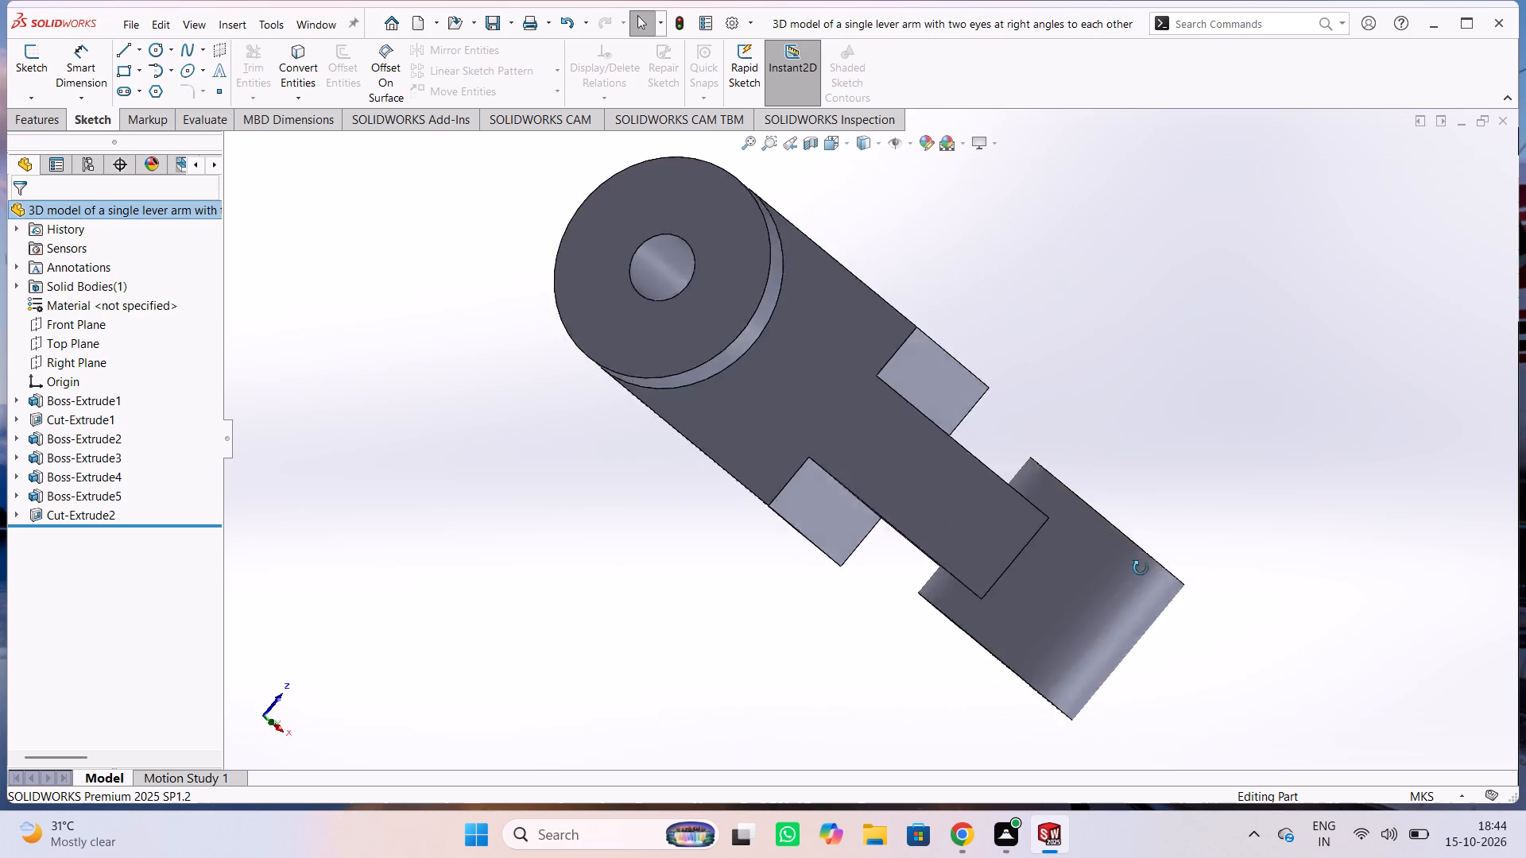
middle_drag(1141, 568, 1175, 539)
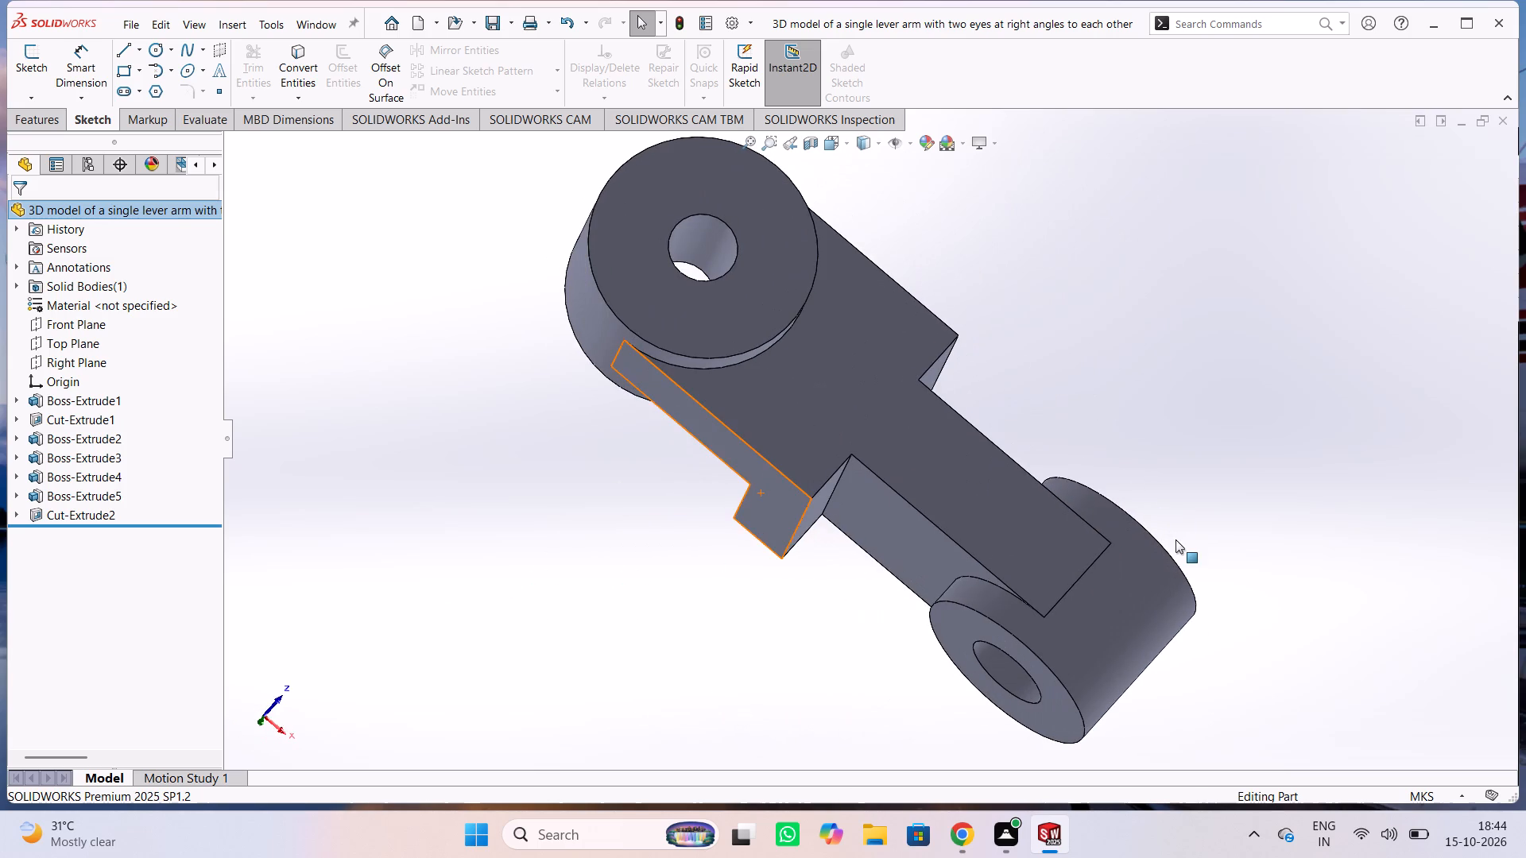
middle_drag(1175, 539, 1094, 593)
middle_drag(1094, 593, 1201, 586)
middle_drag(1201, 586, 1010, 614)
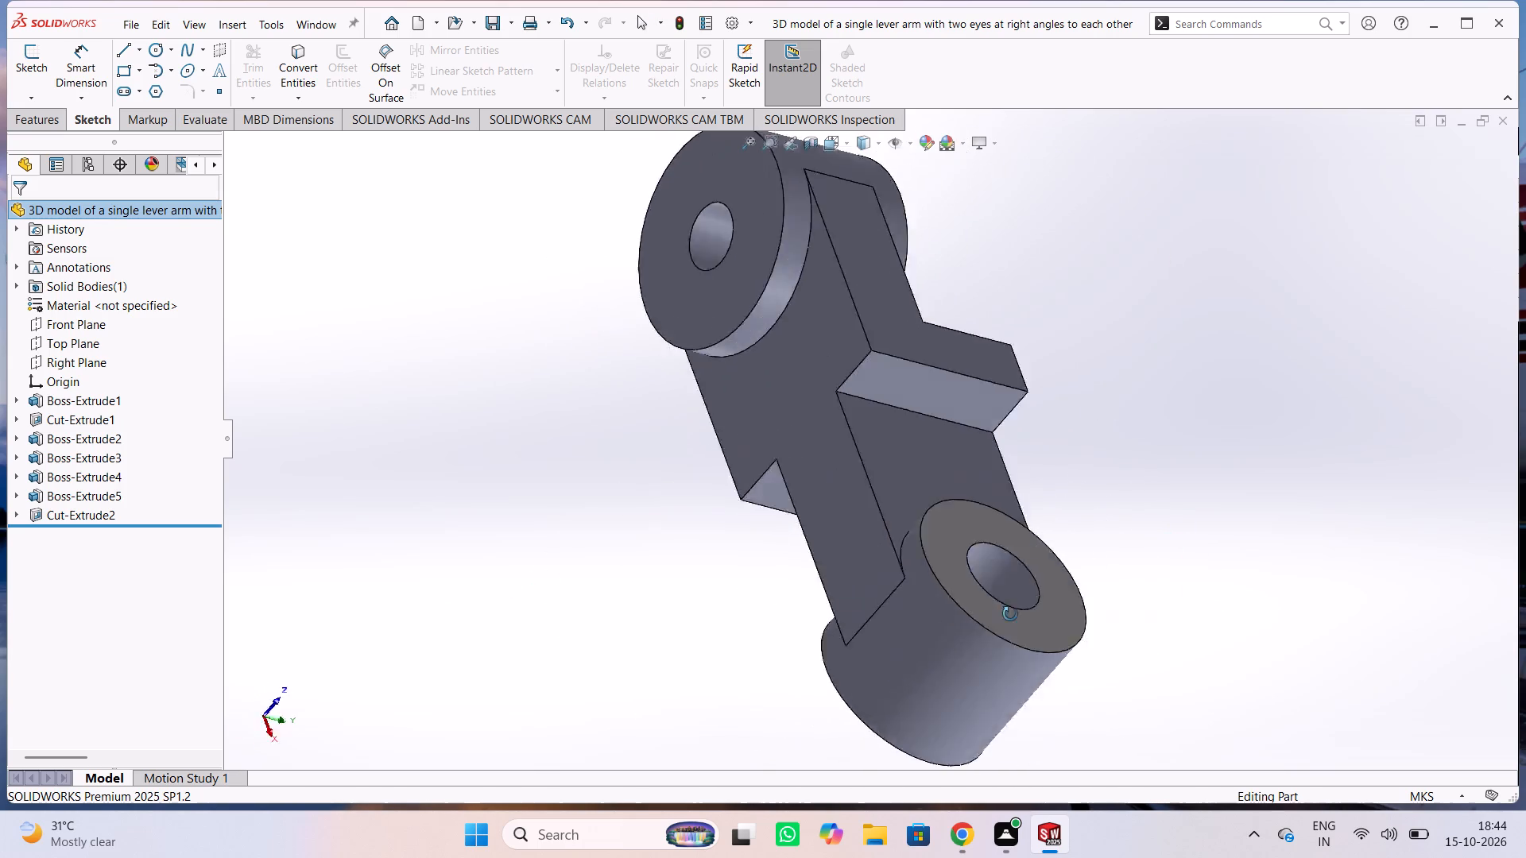
middle_drag(1010, 614, 931, 614)
middle_drag(931, 614, 970, 359)
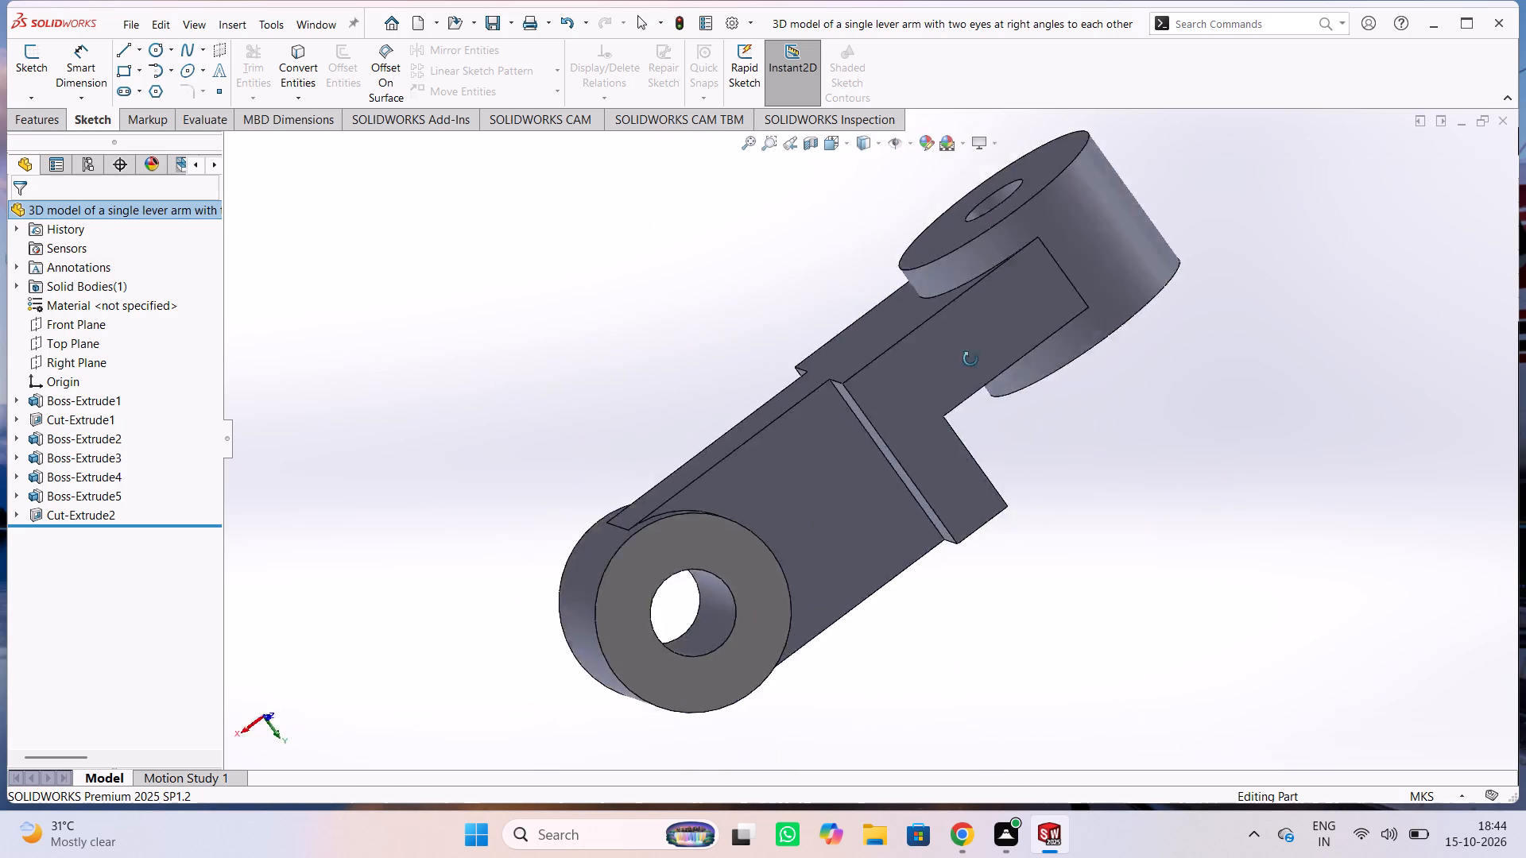
middle_drag(970, 359, 542, 562)
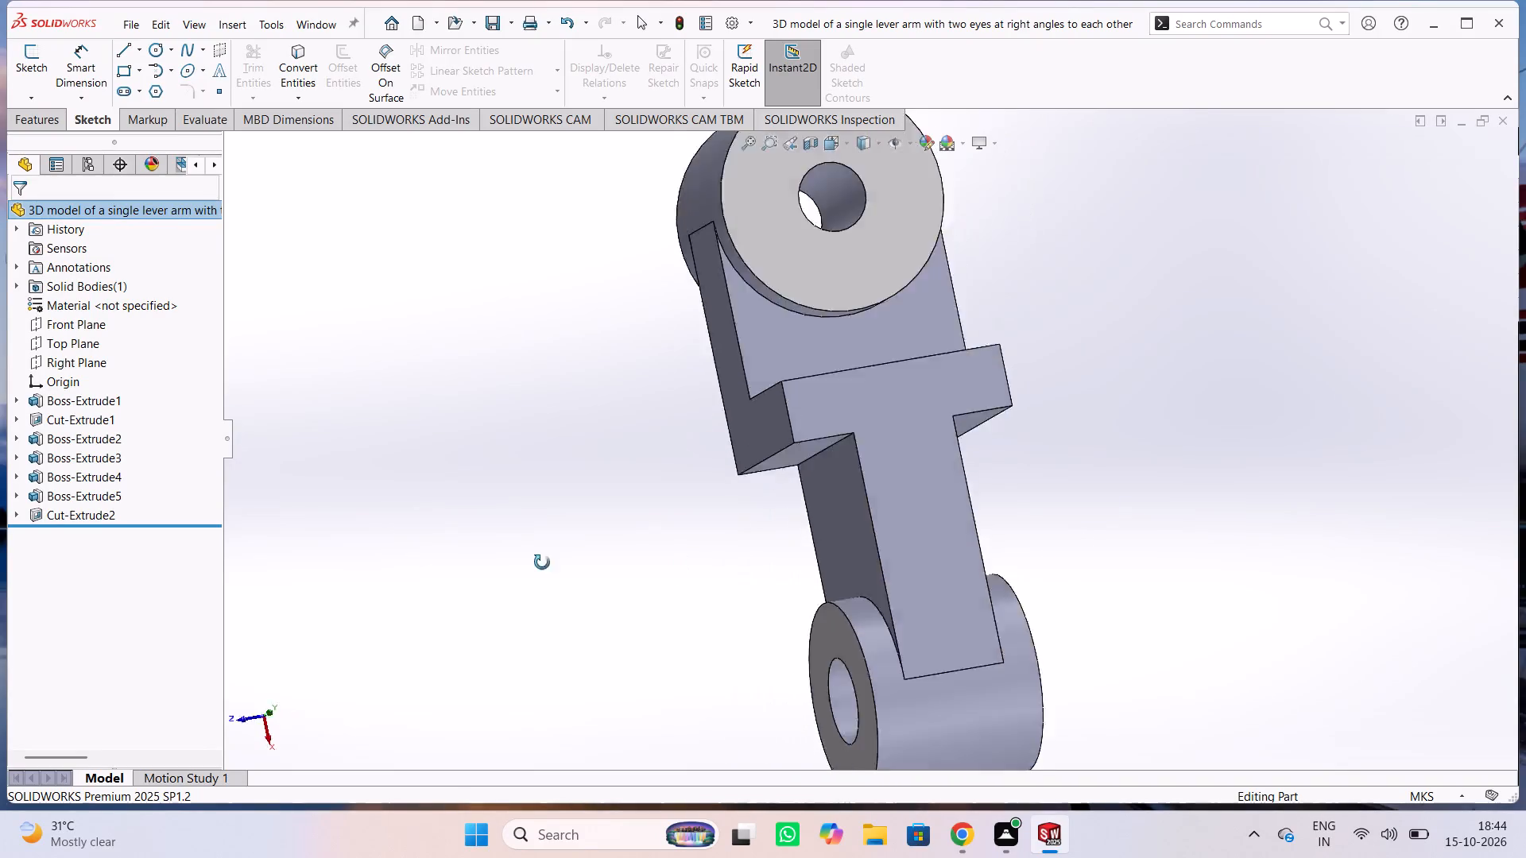
middle_drag(542, 562, 933, 589)
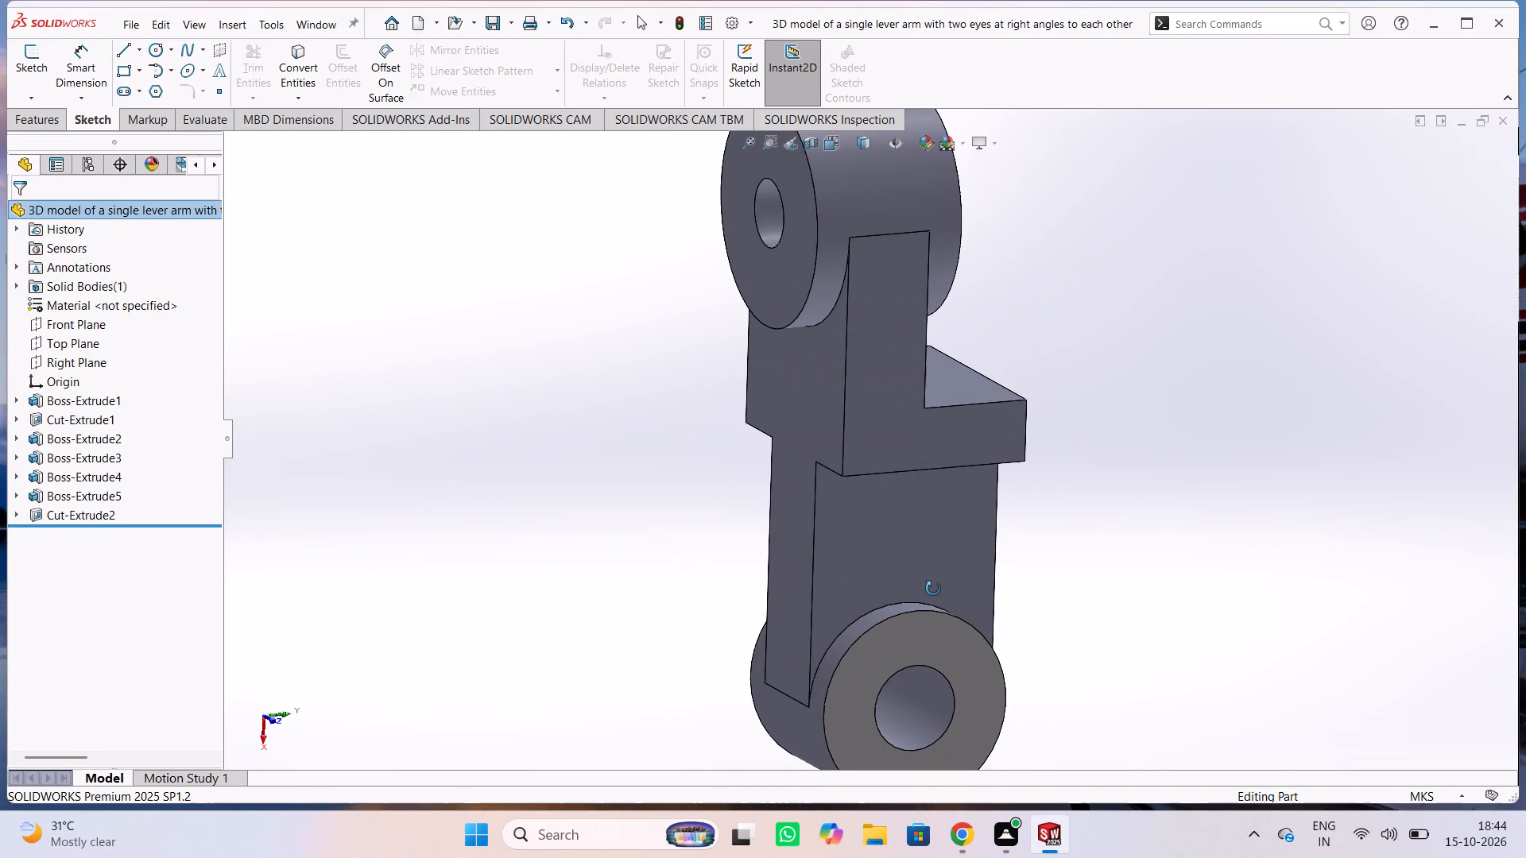
middle_drag(933, 589, 947, 589)
middle_drag(1013, 589, 447, 454)
middle_drag(583, 381, 595, 378)
middle_drag(636, 367, 726, 350)
middle_drag(763, 342, 784, 340)
middle_drag(822, 334, 894, 329)
middle_drag(970, 328, 1029, 331)
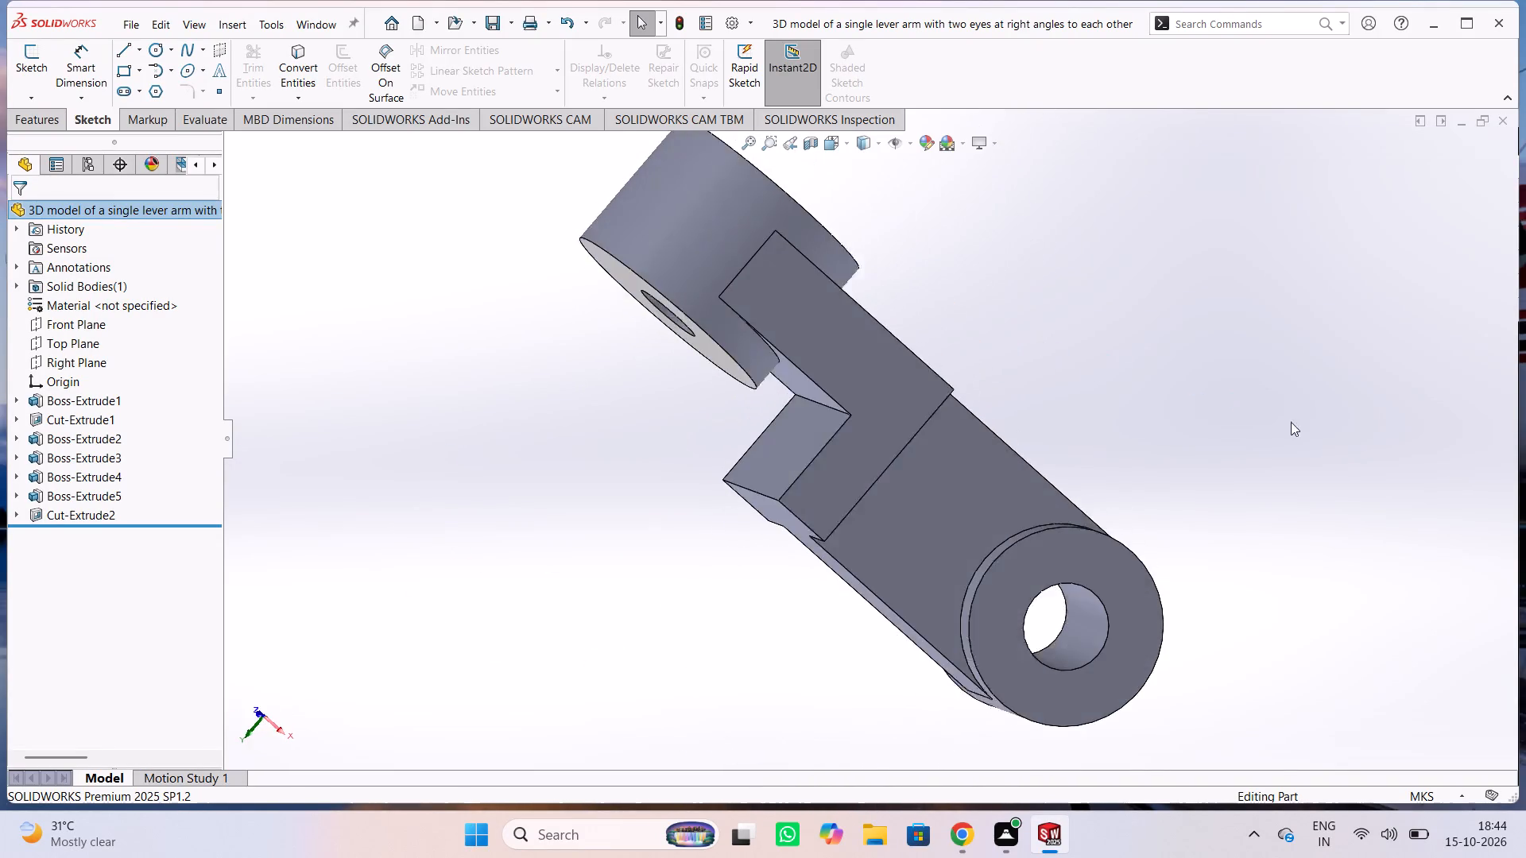
middle_drag(1178, 537, 602, 588)
middle_drag(506, 396, 695, 578)
Review the whole lever arm once more from all around, including both cylinder ends, the stepped body and the underside.
scroll(697, 578, up, 1)
middle_drag(832, 342, 839, 608)
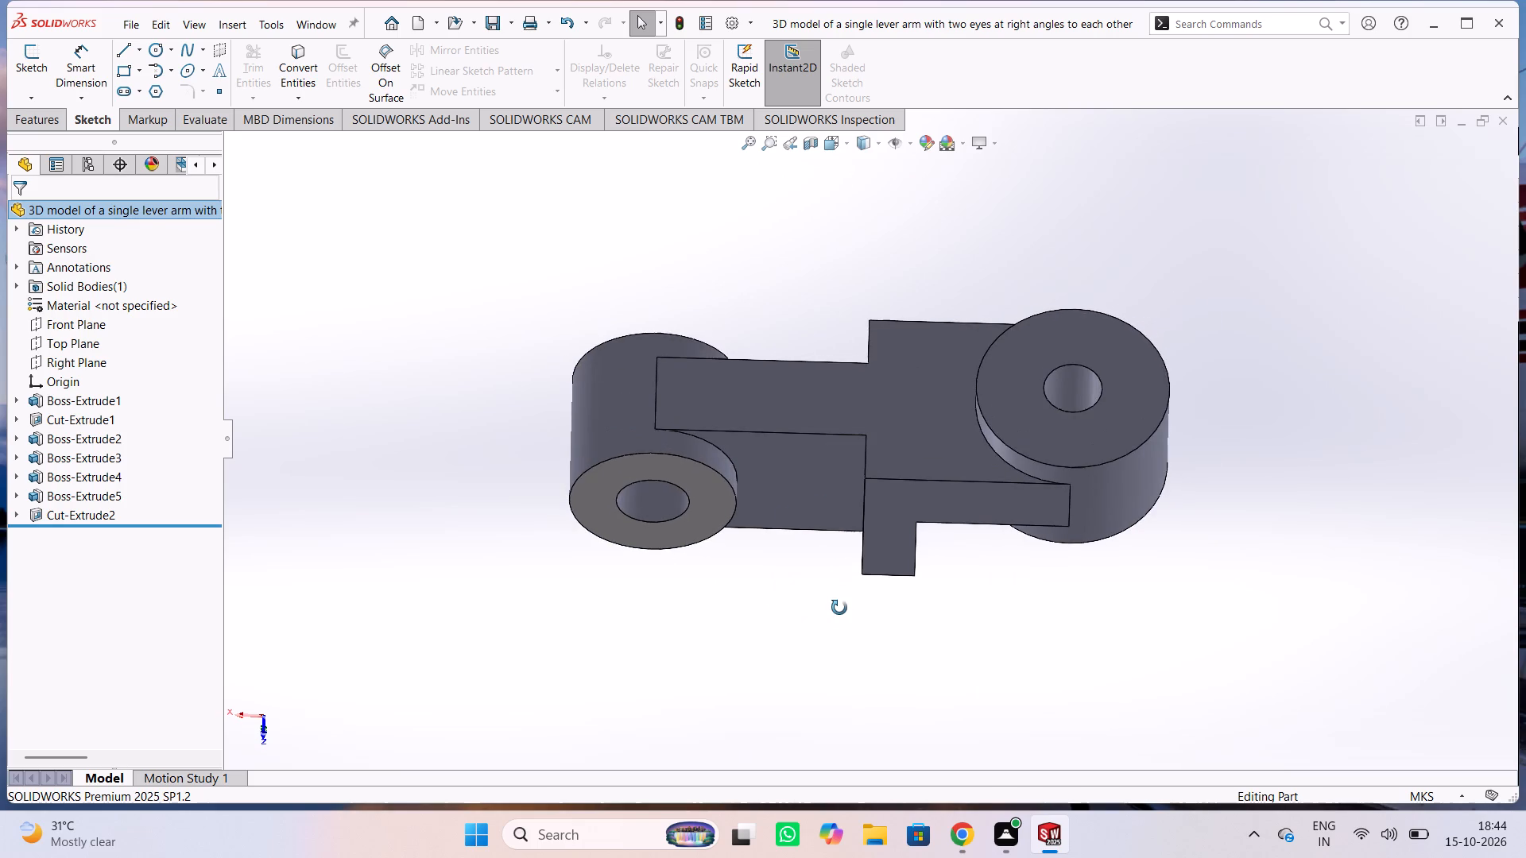
middle_drag(839, 608, 843, 651)
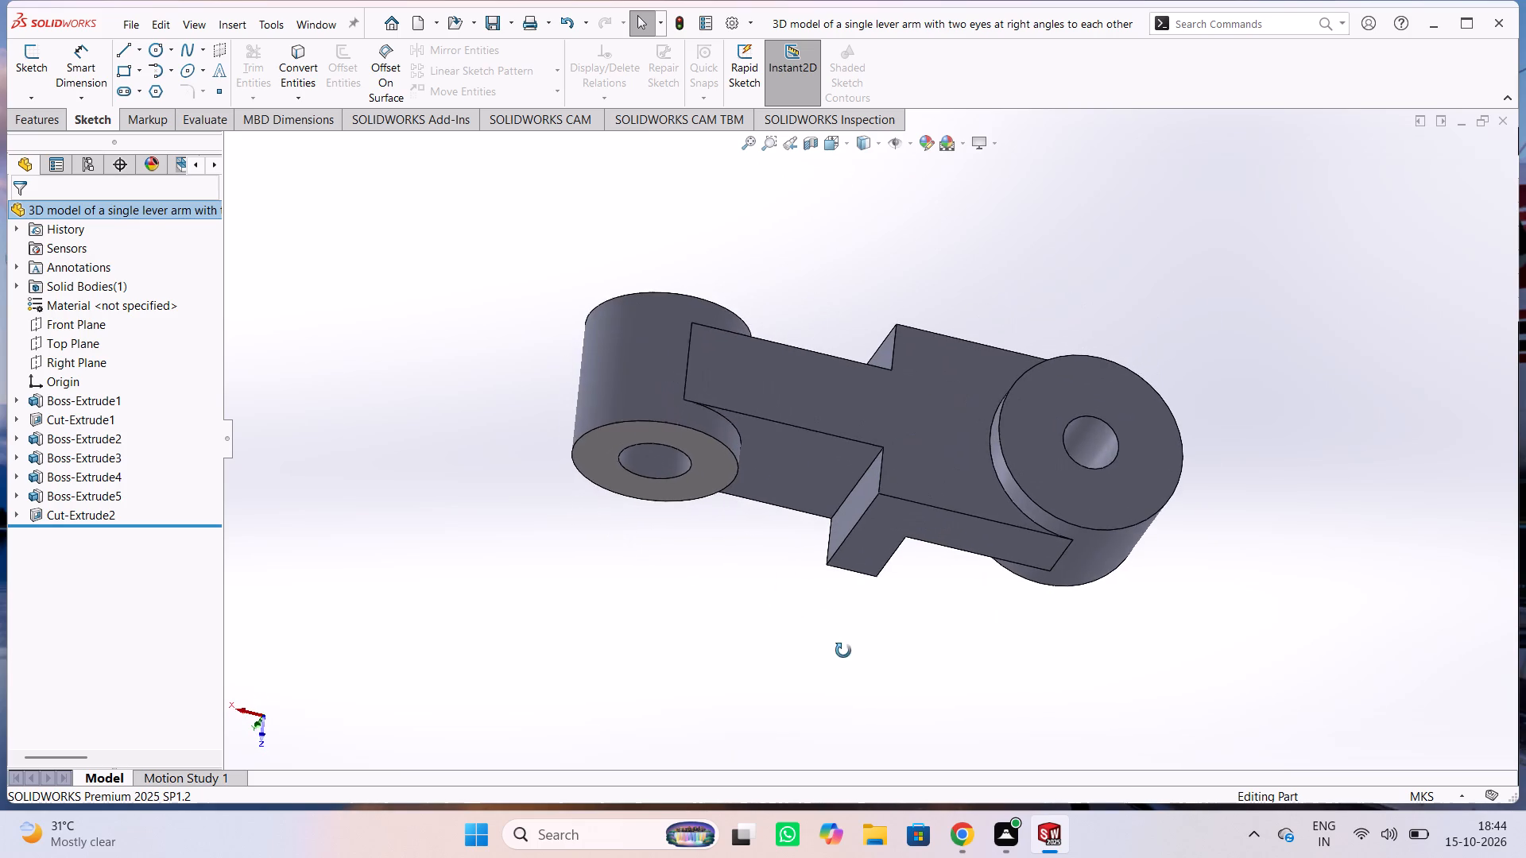
middle_drag(843, 651, 844, 651)
middle_drag(804, 294, 440, 626)
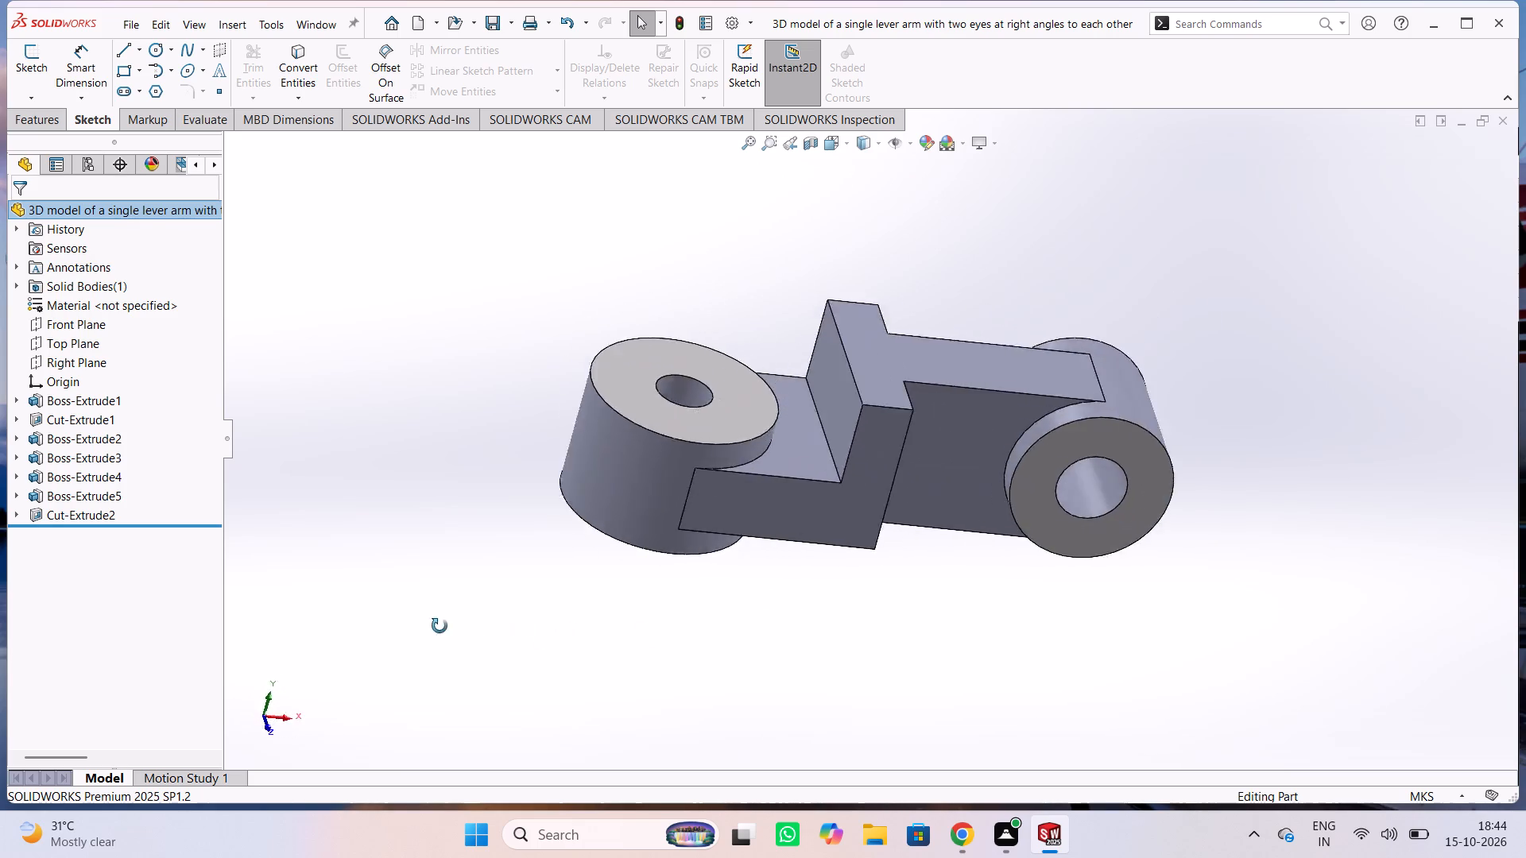
middle_drag(440, 626, 1110, 445)
middle_drag(1413, 621, 1126, 650)
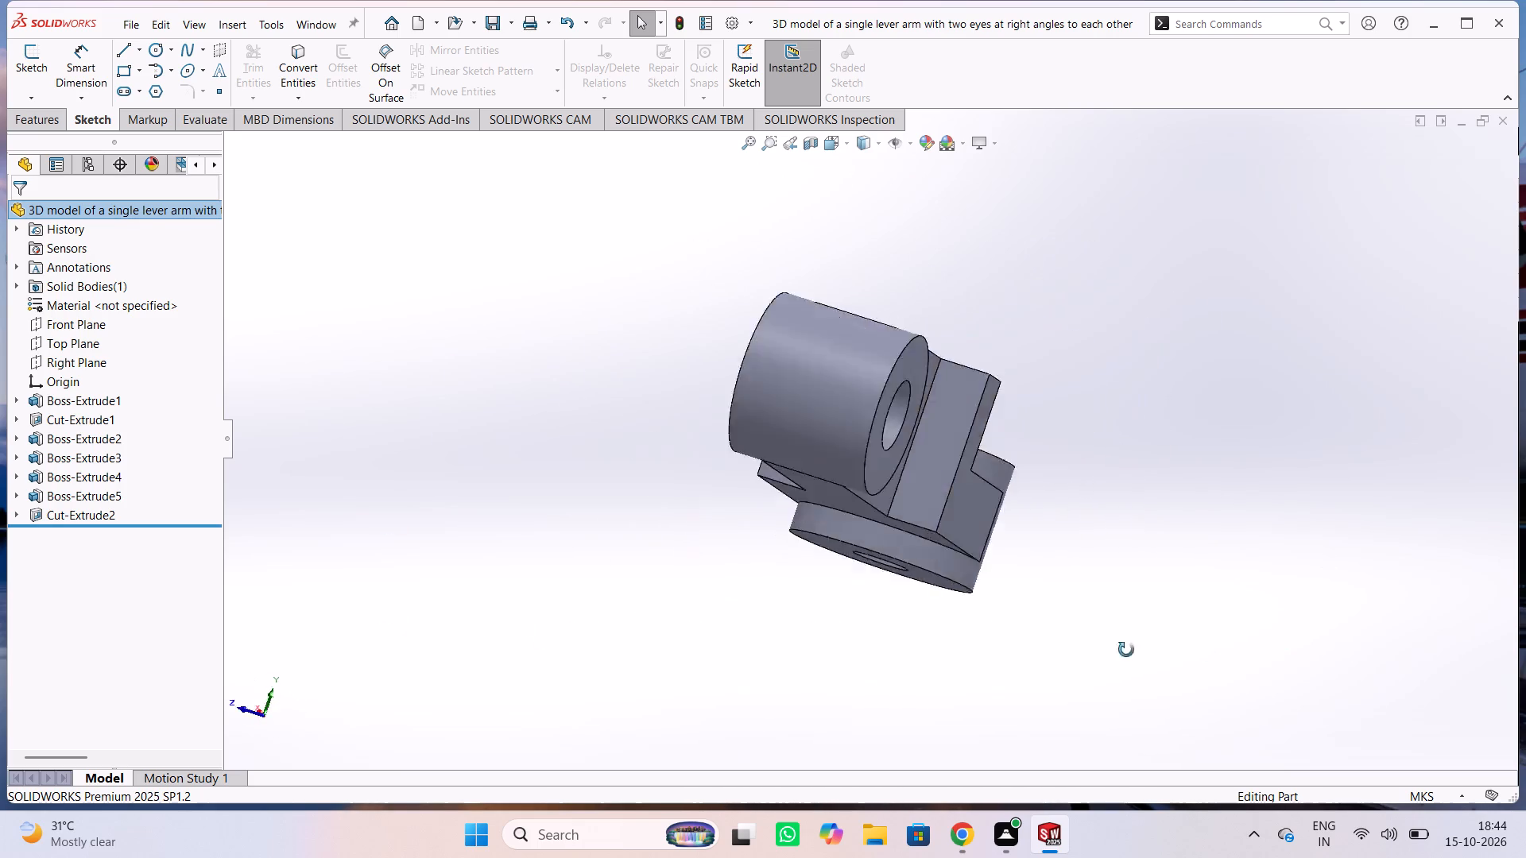
middle_drag(1126, 650, 688, 678)
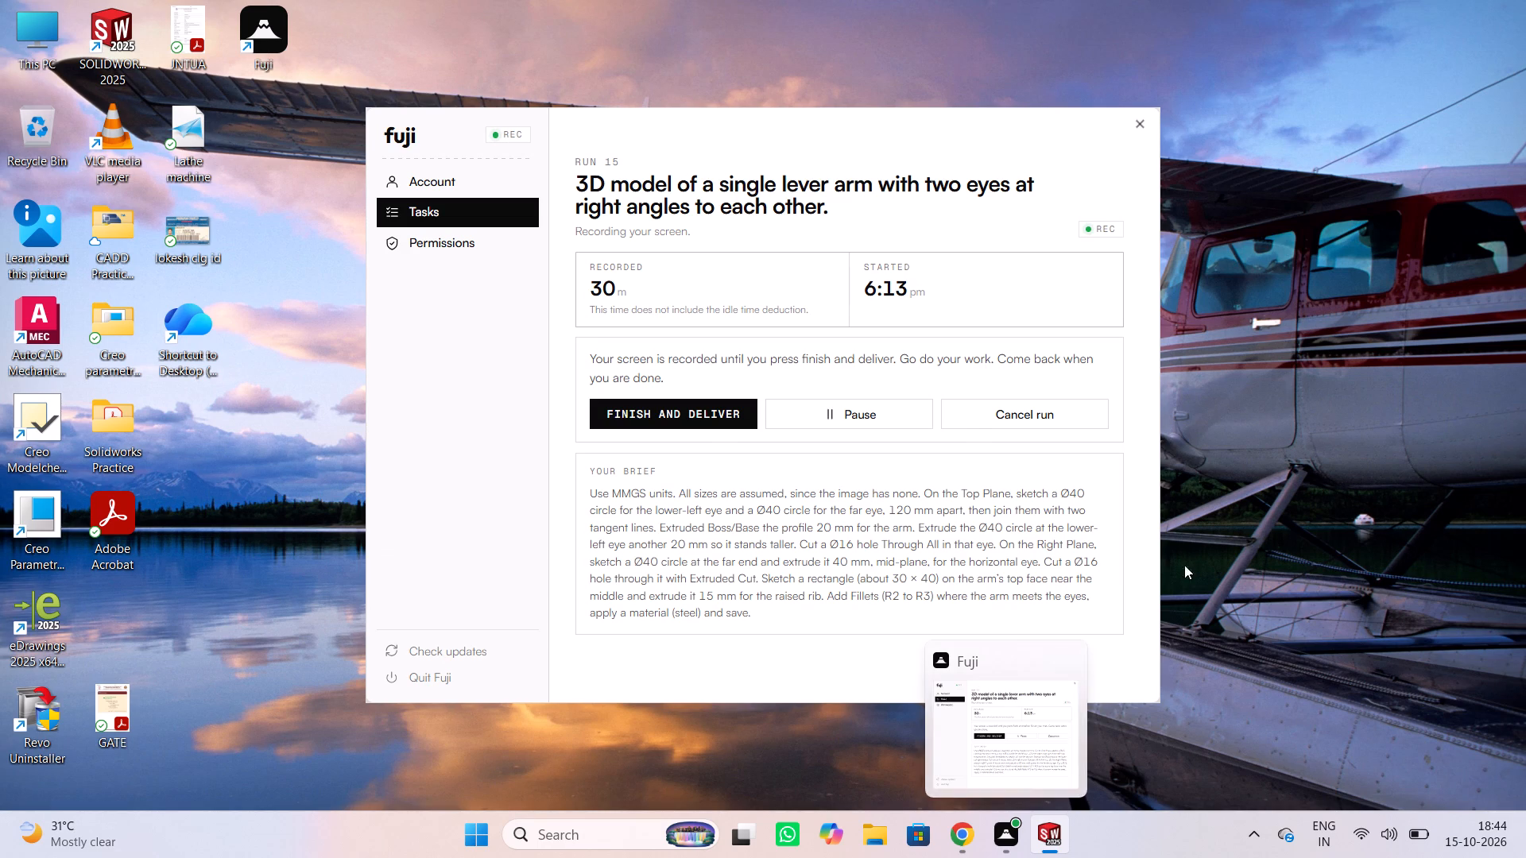
middle_drag(1230, 469, 402, 516)
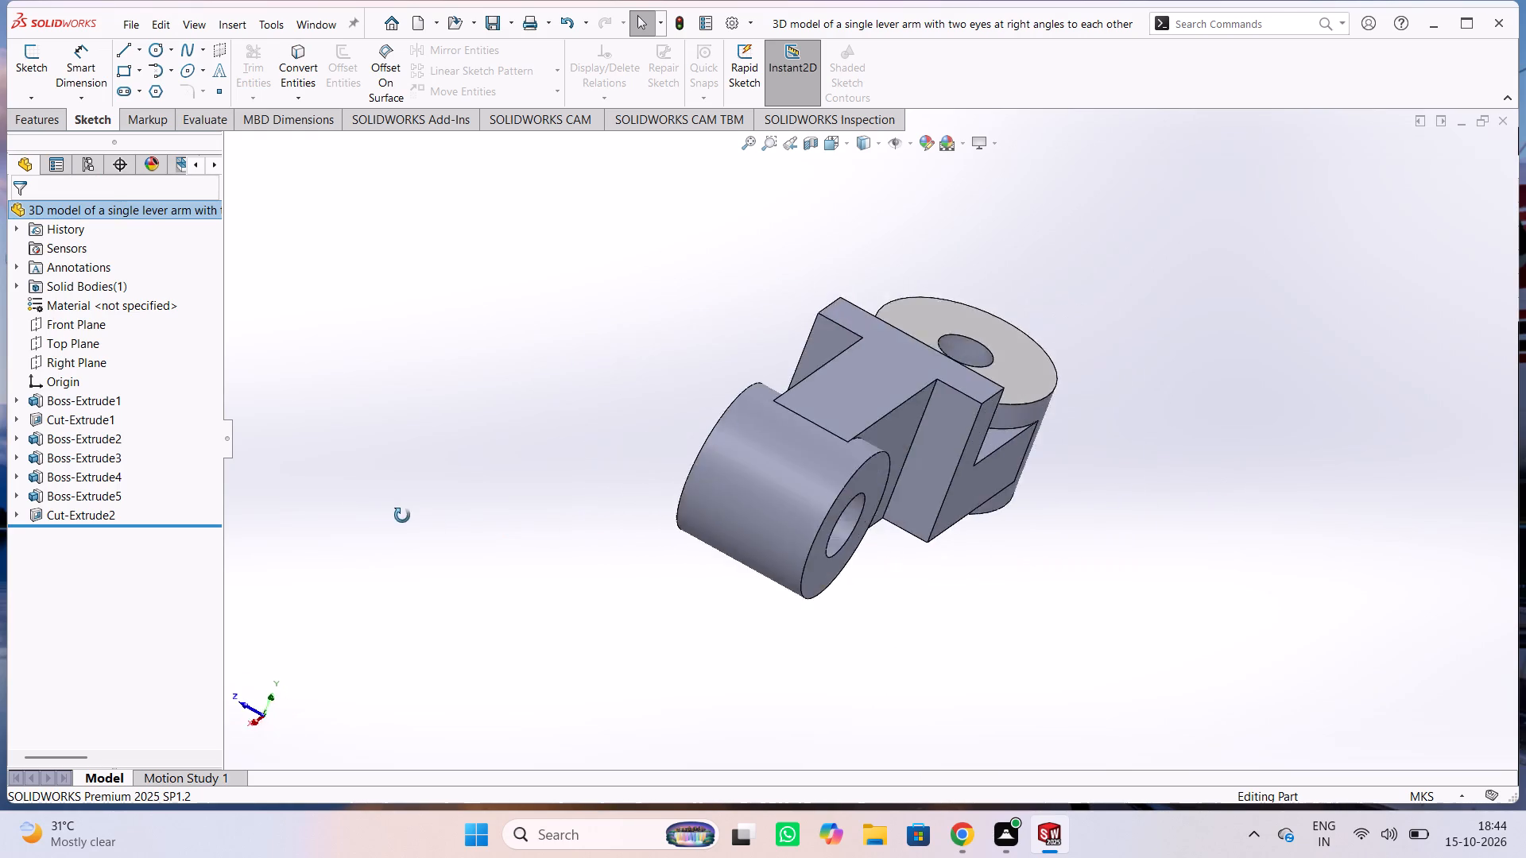
middle_drag(402, 516, 1263, 481)
middle_drag(1257, 498, 471, 272)
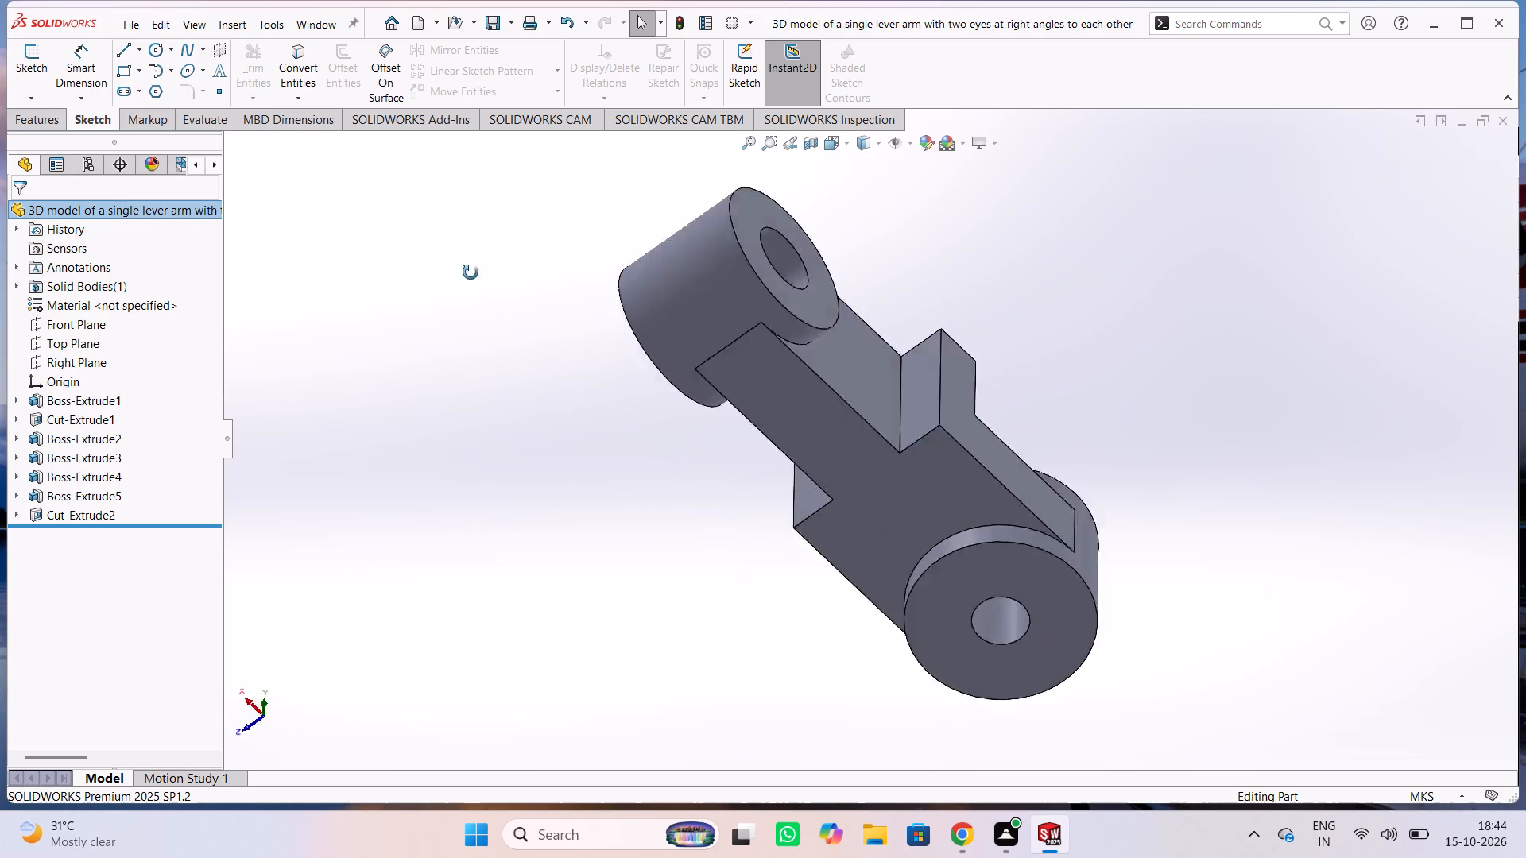
middle_drag(471, 272, 1136, 348)
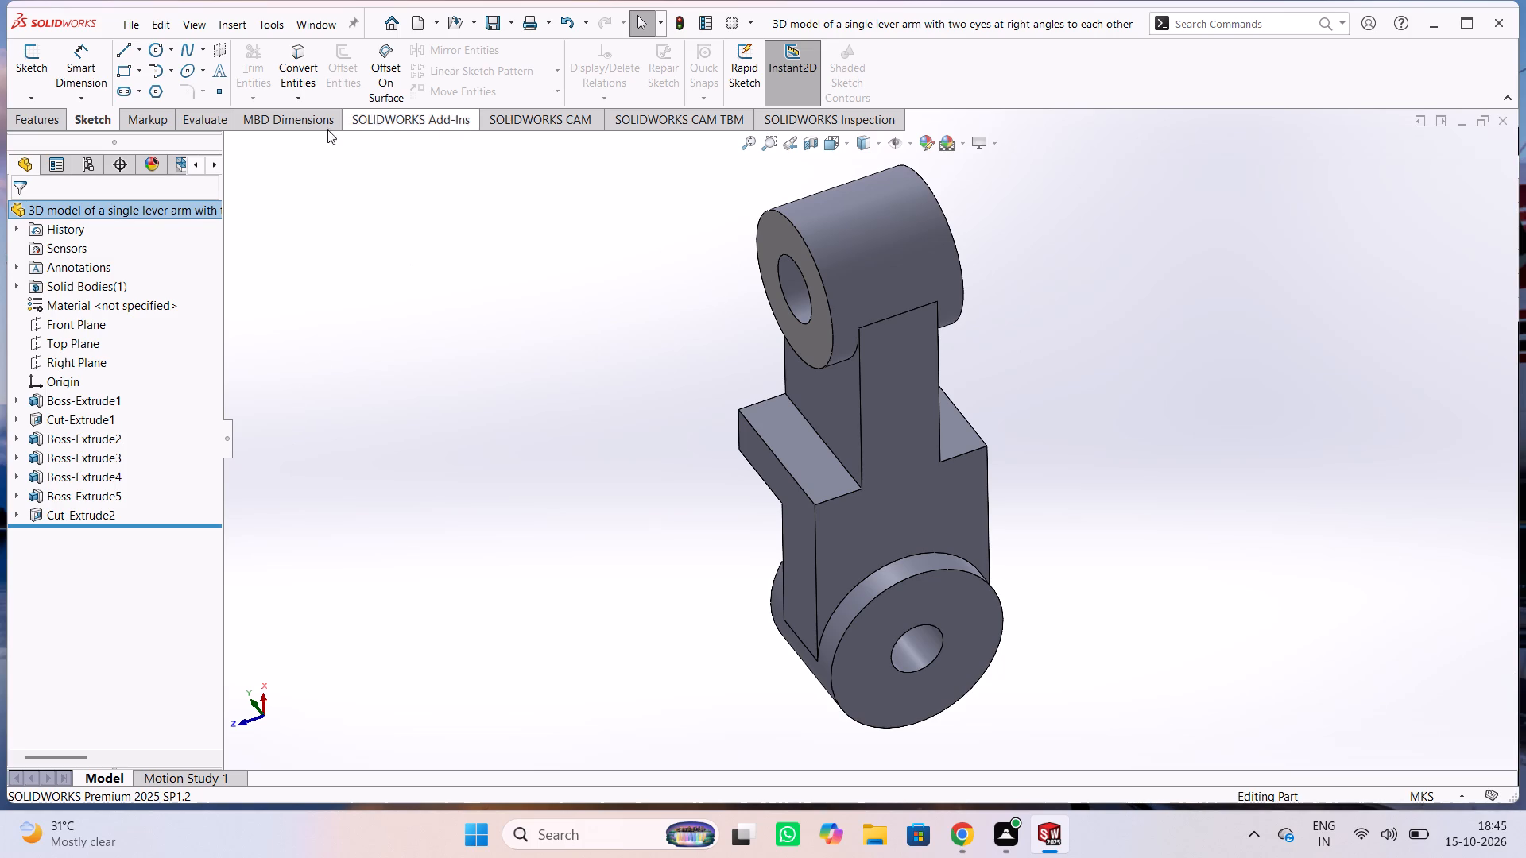
middle_drag(639, 389, 1114, 496)
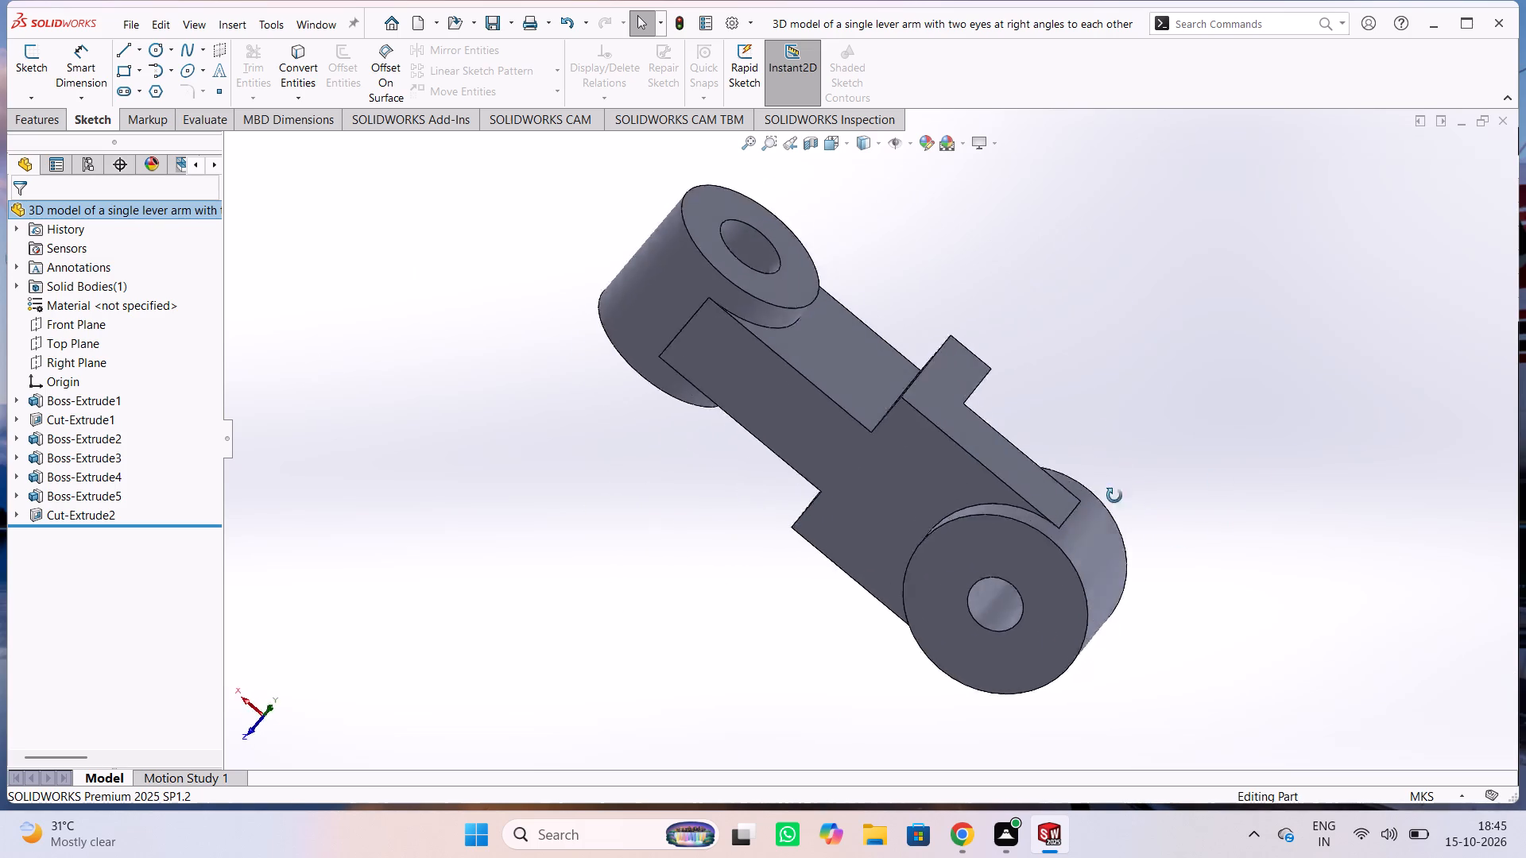
middle_drag(1114, 496, 732, 379)
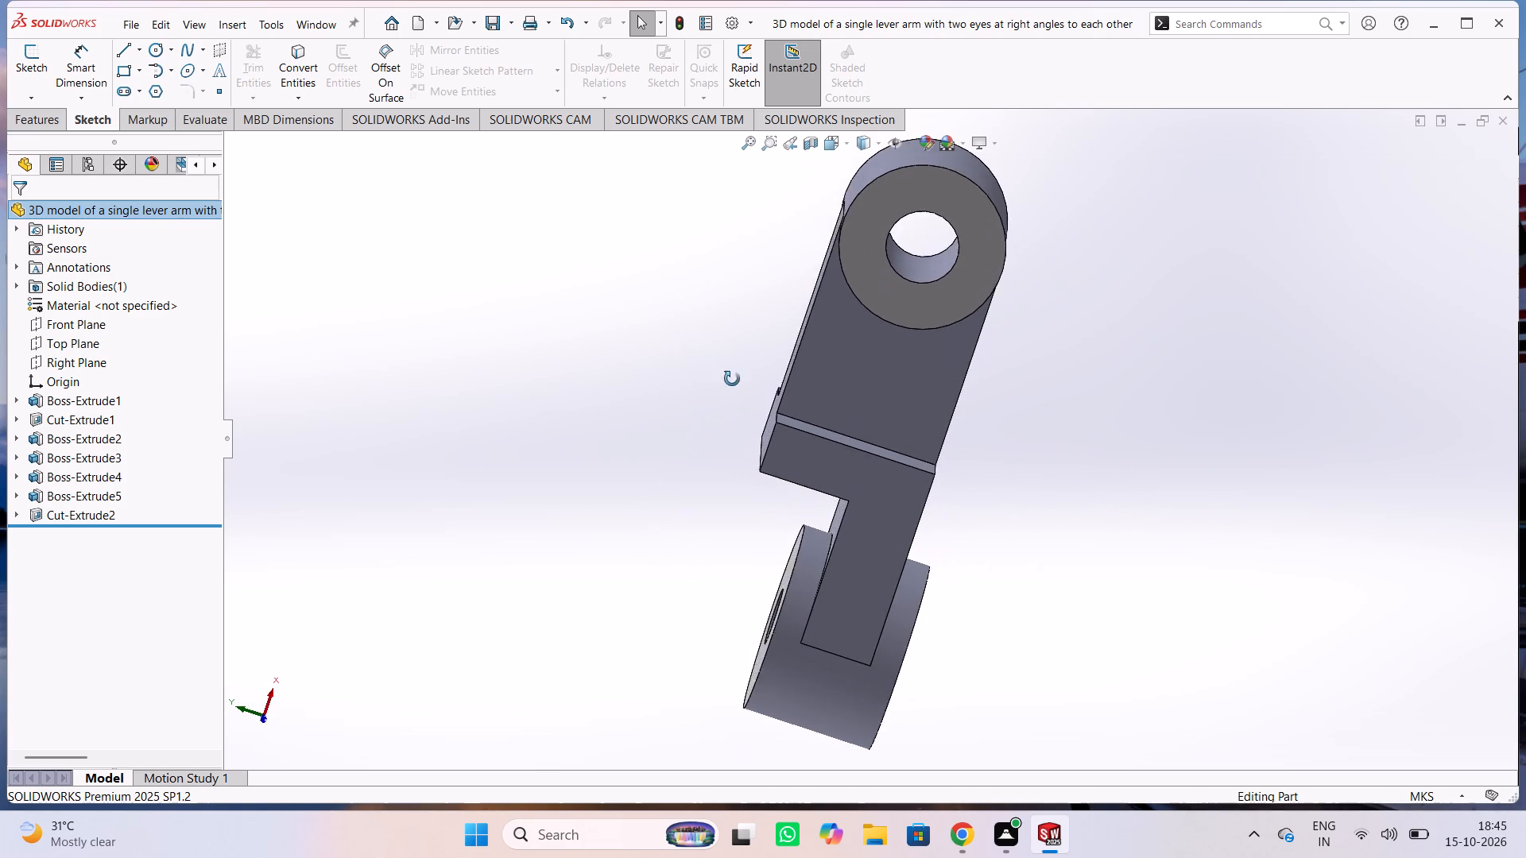
middle_drag(732, 379, 1133, 521)
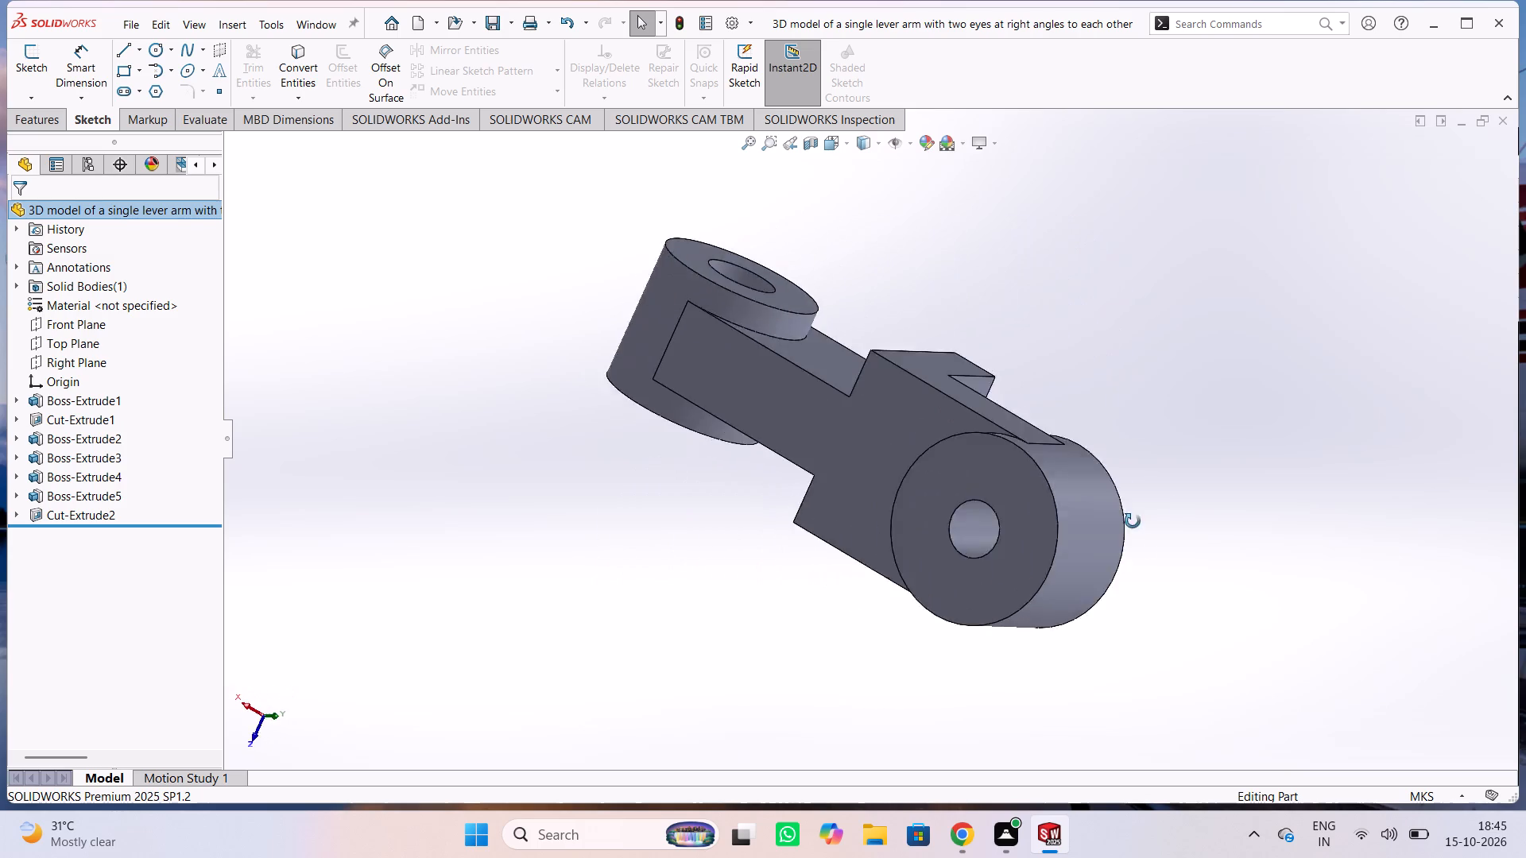
middle_drag(1133, 521, 703, 369)
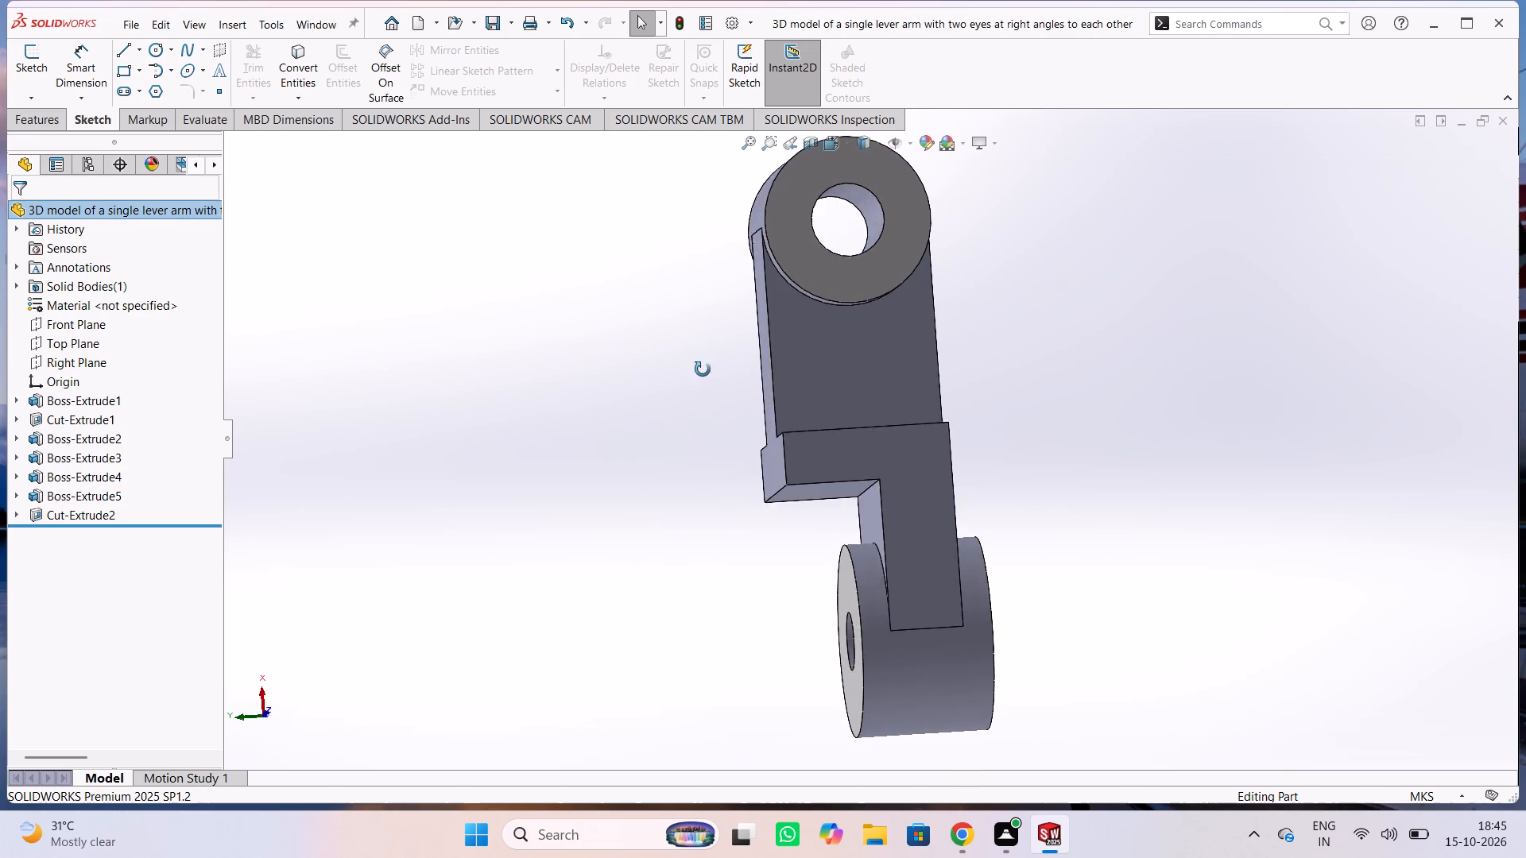
middle_drag(703, 369, 943, 437)
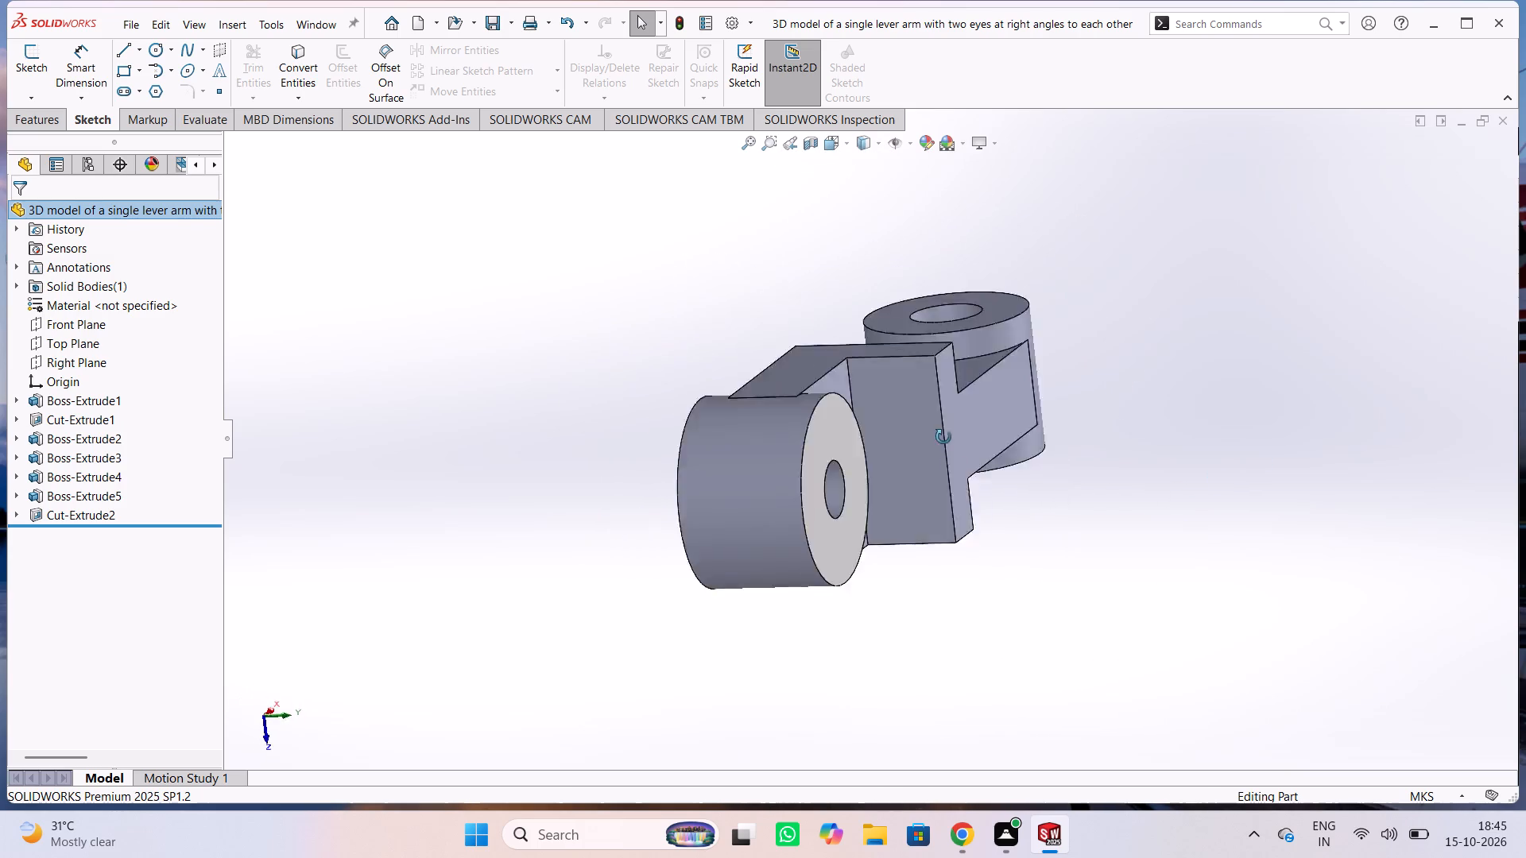
Examine the lever arm's long side, including both perpendicular bored cylinders and the stepped block joining them.
middle_drag(943, 437, 1160, 293)
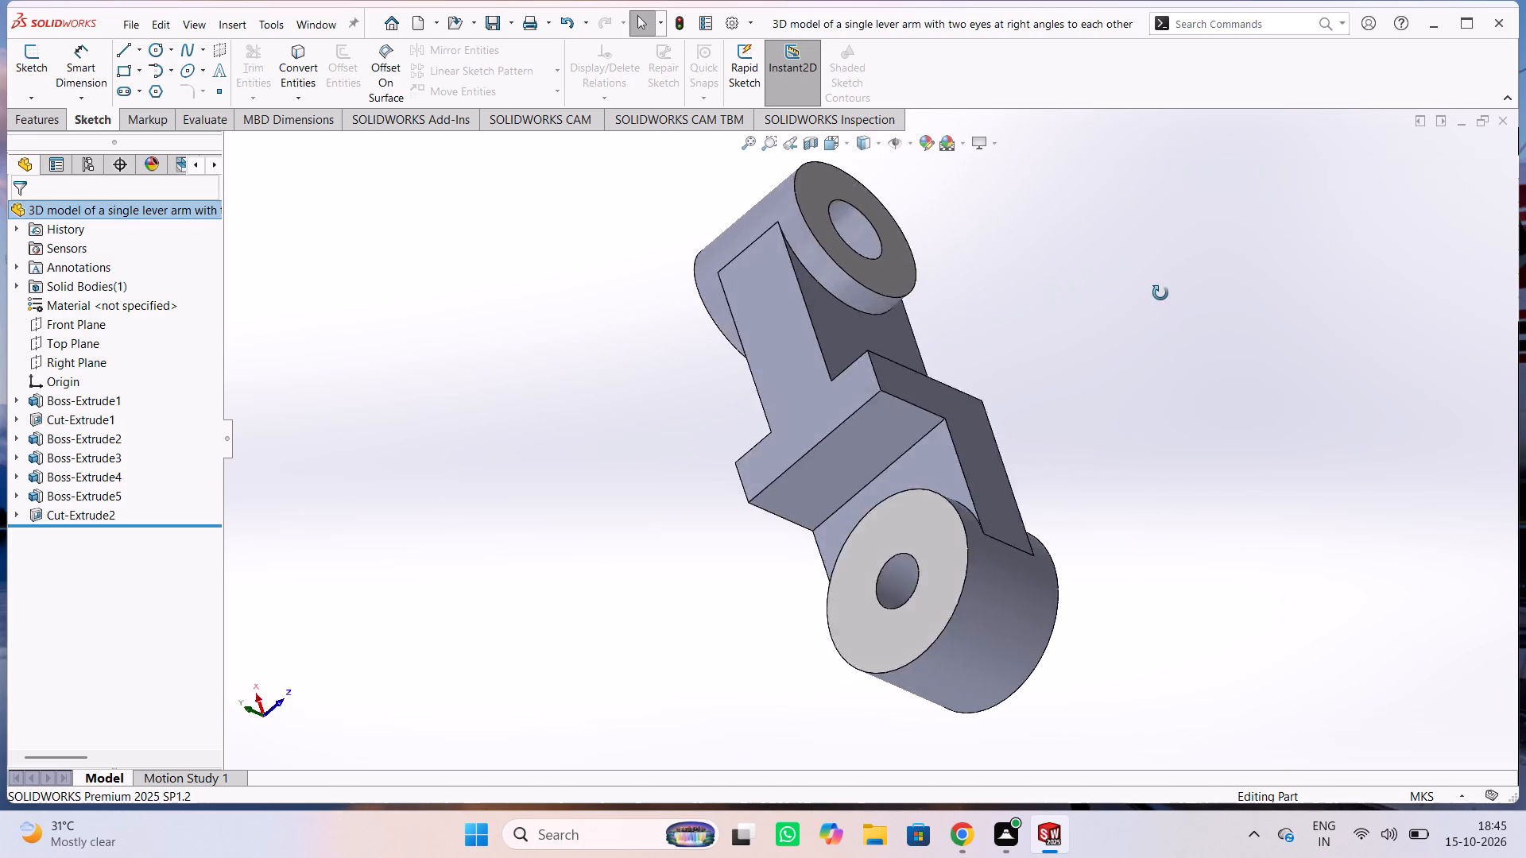
middle_drag(1160, 293, 1257, 363)
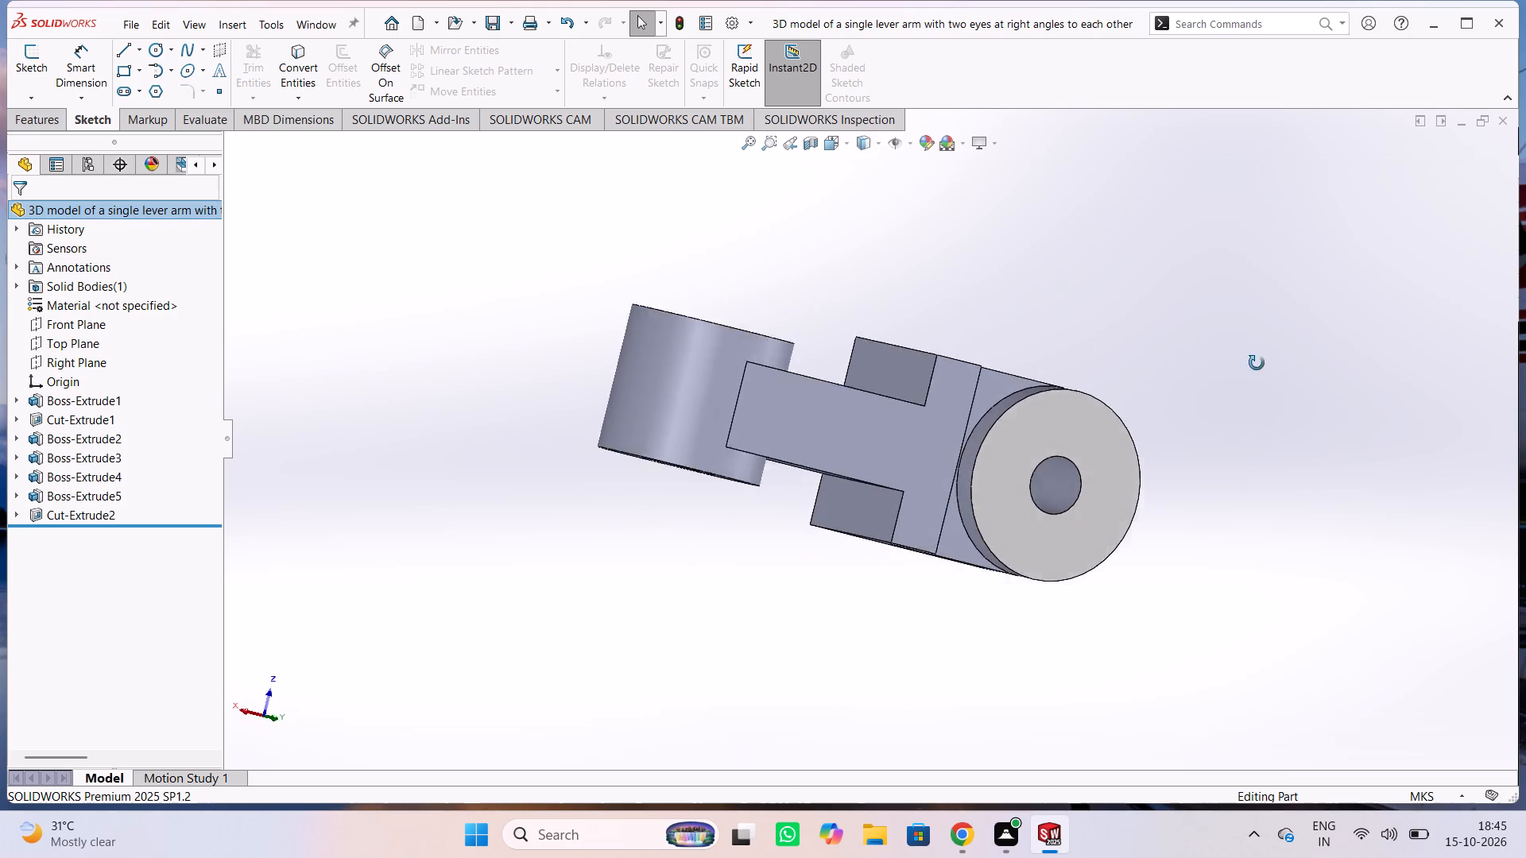
middle_drag(1257, 363, 1019, 369)
middle_drag(1146, 365, 937, 333)
middle_drag(979, 349, 1013, 360)
middle_drag(1111, 387, 438, 350)
middle_drag(342, 374, 140, 400)
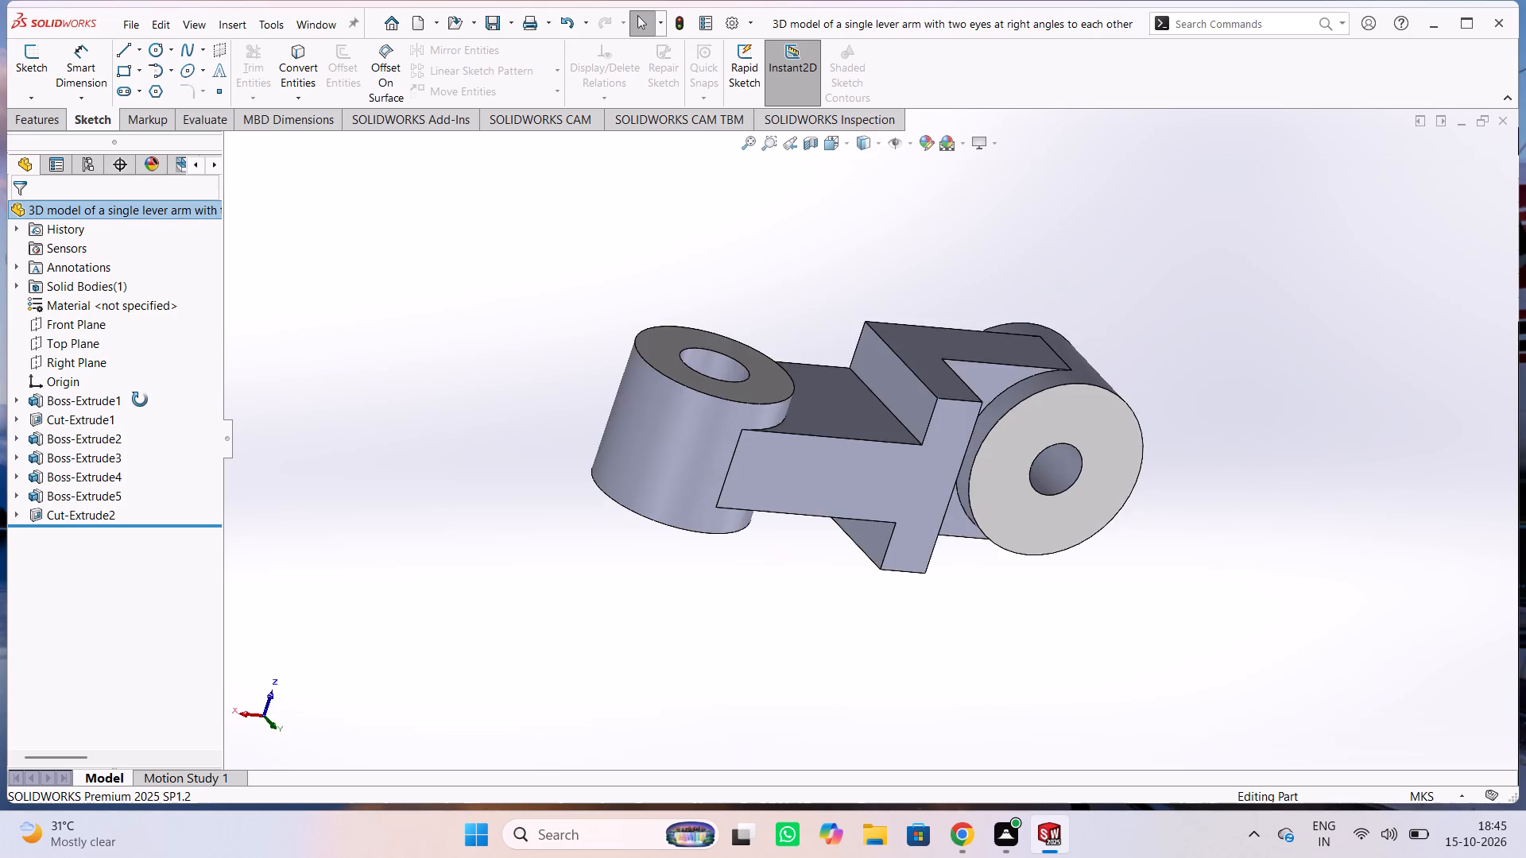
middle_drag(140, 400, 591, 407)
middle_drag(598, 411, 525, 434)
middle_drag(517, 446, 79, 509)
middle_drag(79, 509, 323, 485)
middle_drag(326, 487, 366, 485)
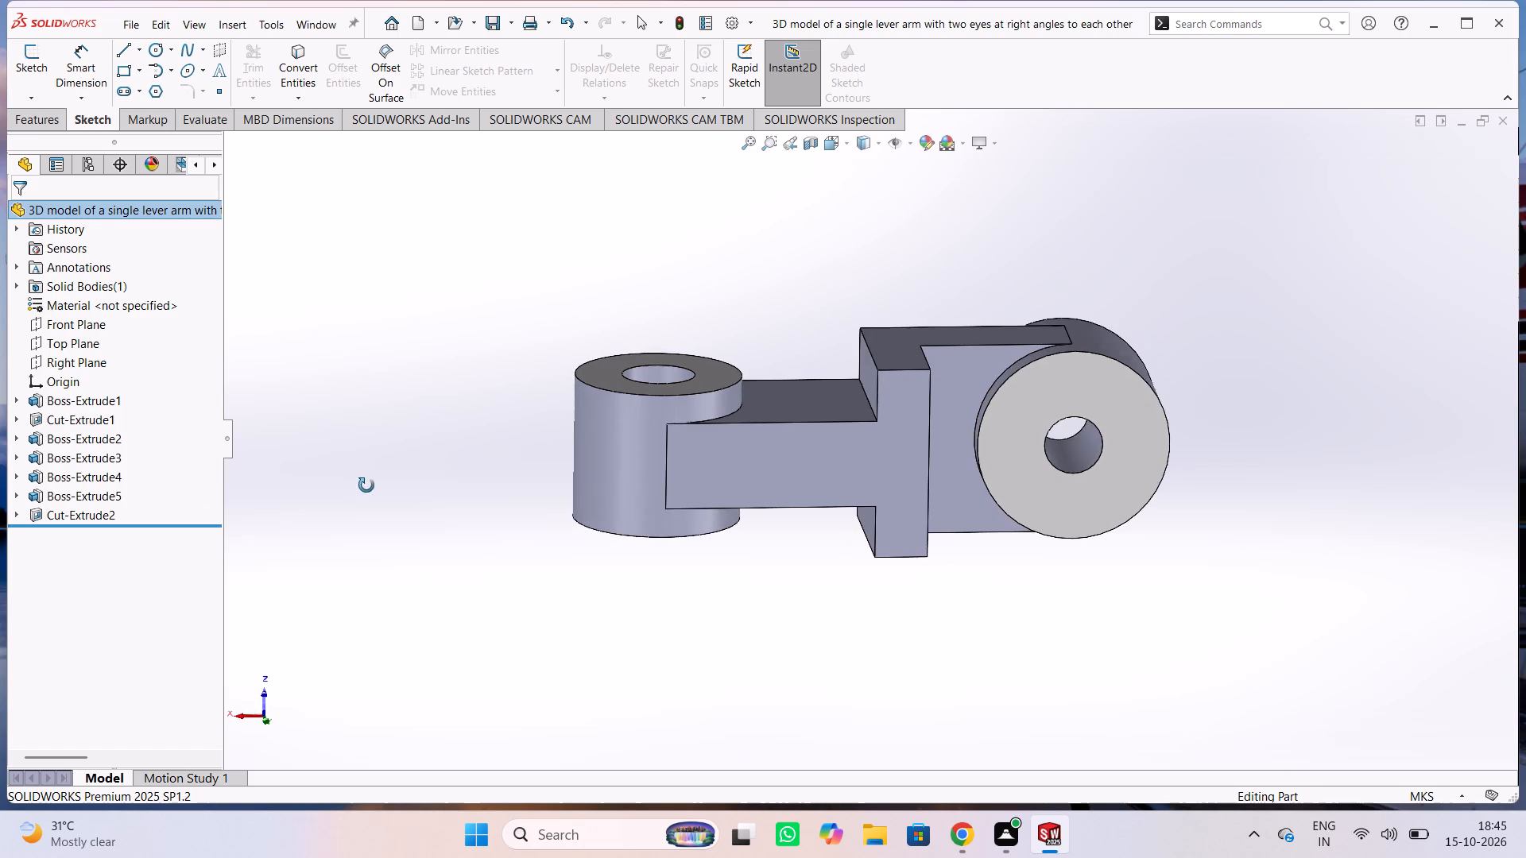
middle_drag(366, 485, 385, 480)
middle_drag(327, 480, 295, 458)
Examine the lever arm's cylinder end faces, bores and flat back from both ends.
middle_click(300, 458)
middle_click(300, 458)
middle_click(300, 458)
middle_drag(300, 458, 299, 458)
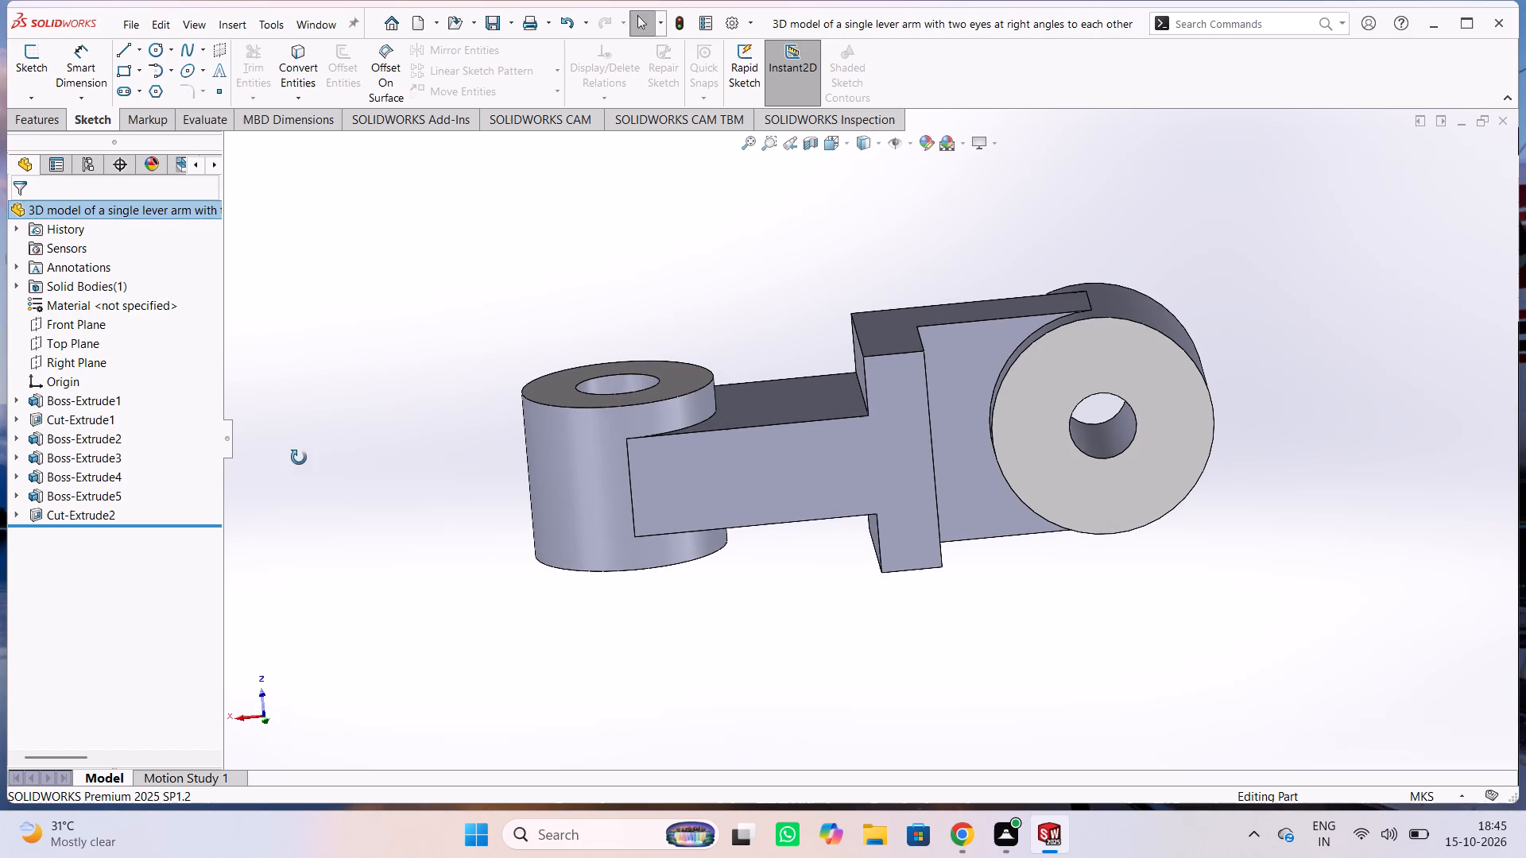
middle_drag(299, 458, 167, 497)
middle_click(167, 497)
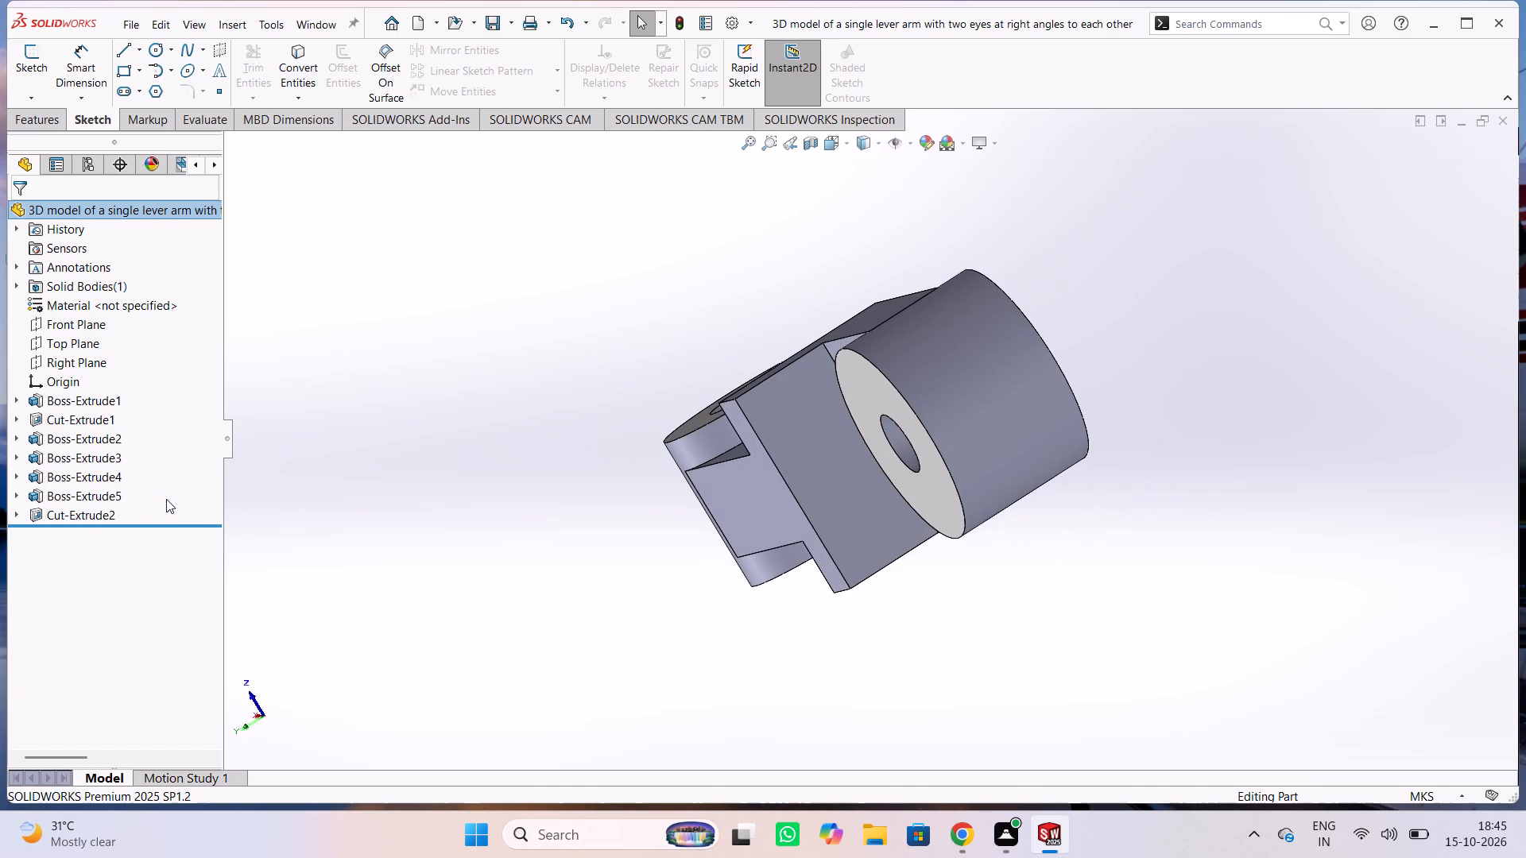
middle_drag(145, 508, 638, 493)
middle_drag(632, 510, 319, 555)
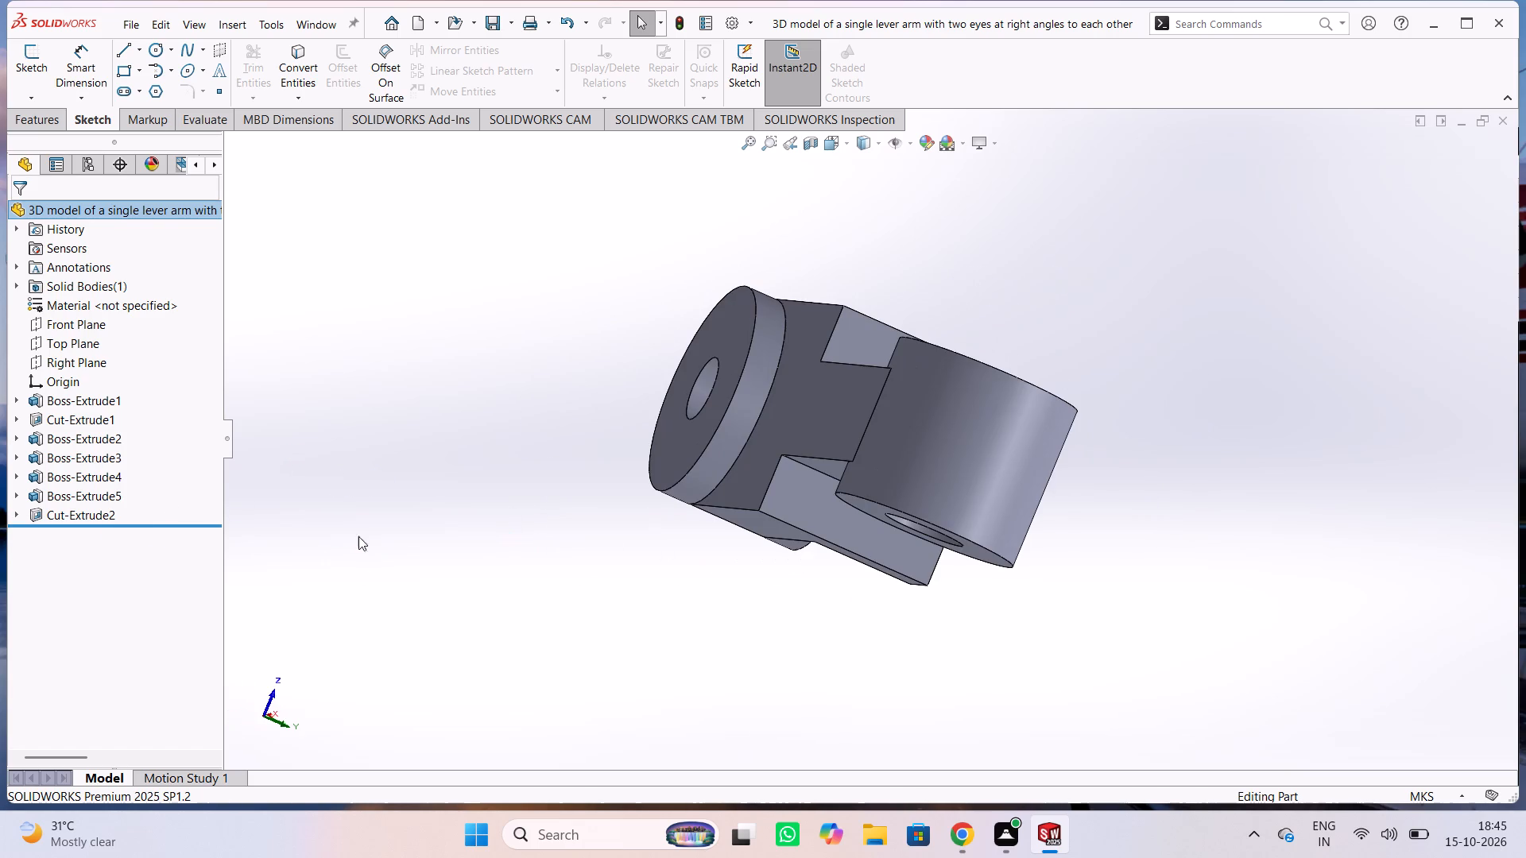
middle_drag(371, 434, 747, 579)
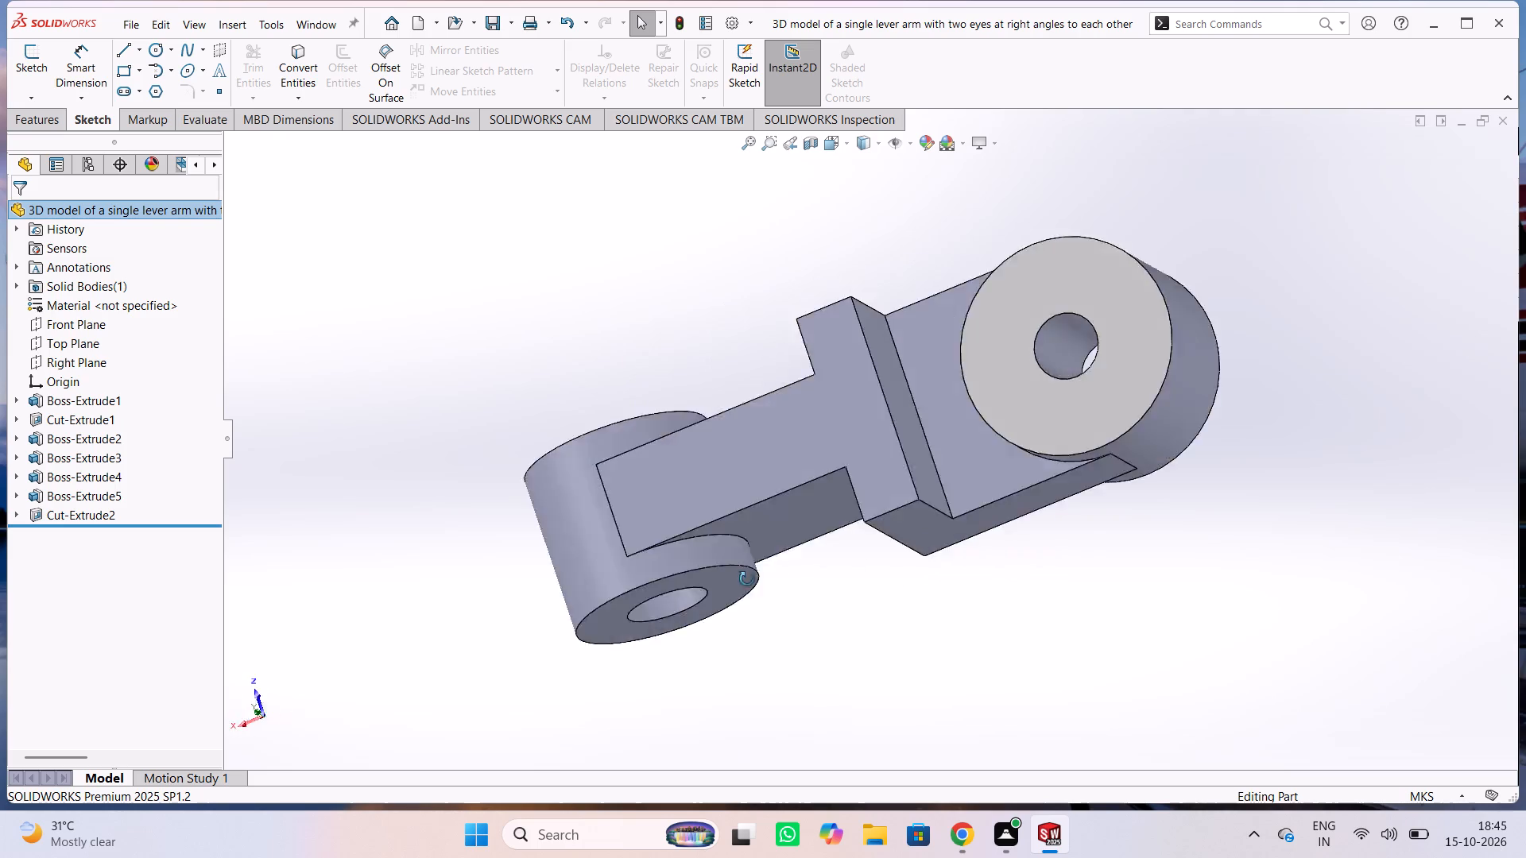
middle_drag(747, 579, 519, 379)
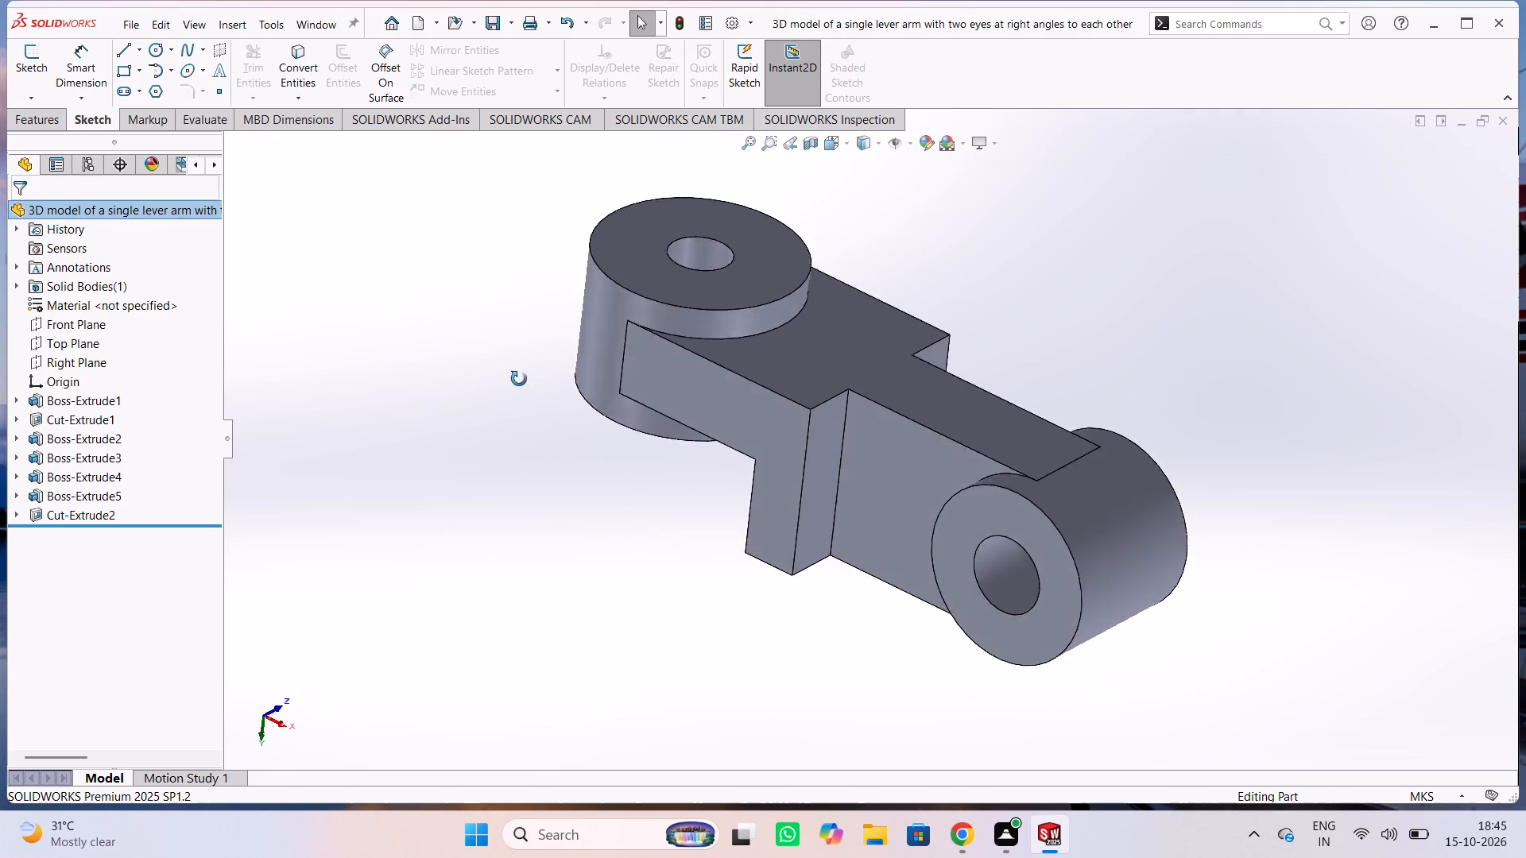
middle_drag(519, 379, 481, 419)
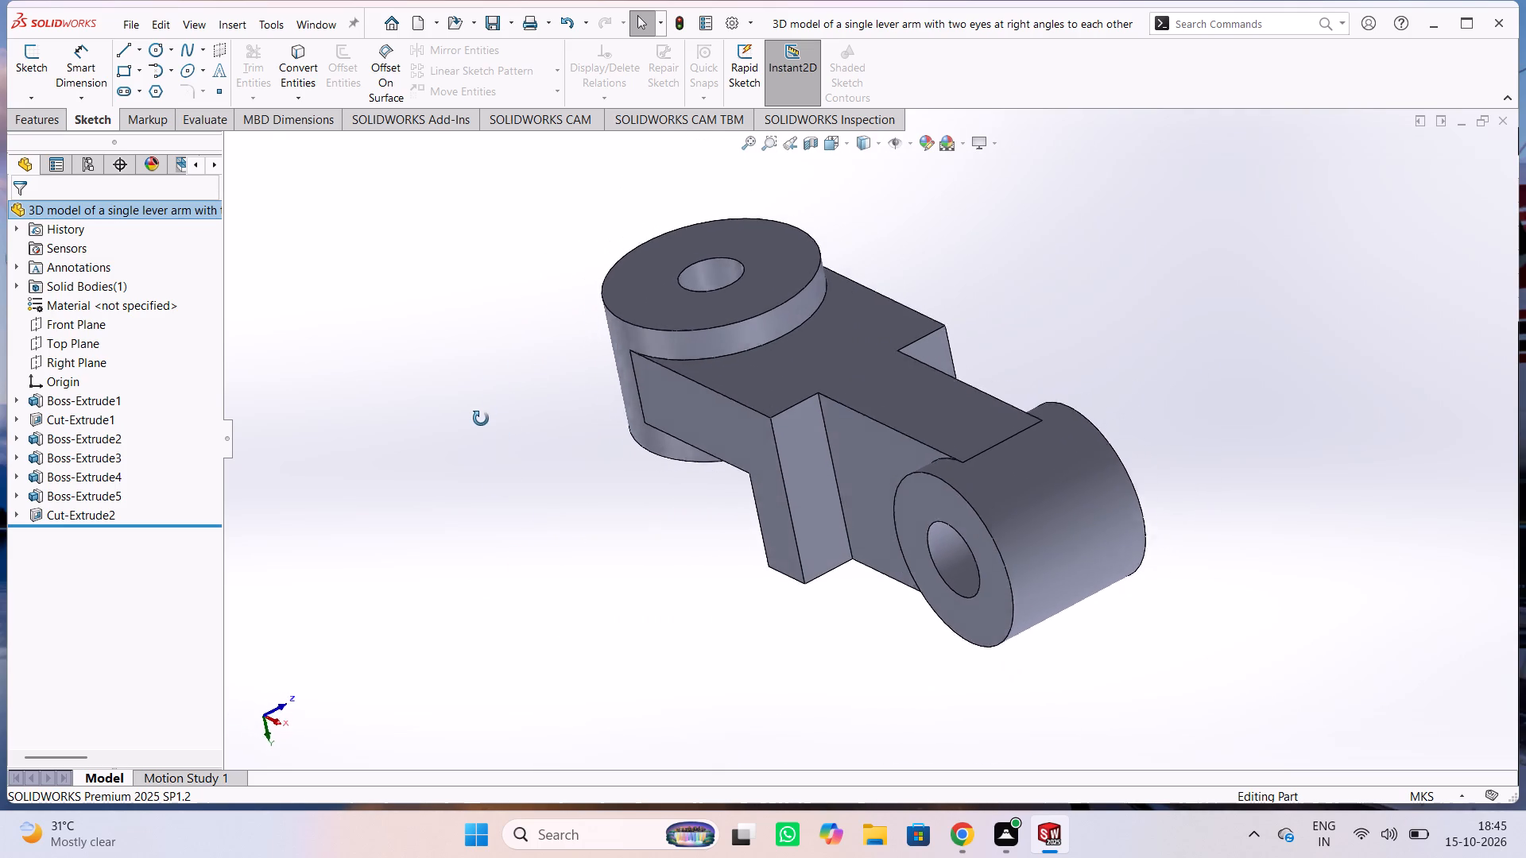
Examine the lever arm's stepped body, underside and both bored cylinders from tilted angles all around.
middle_drag(481, 419, 1059, 312)
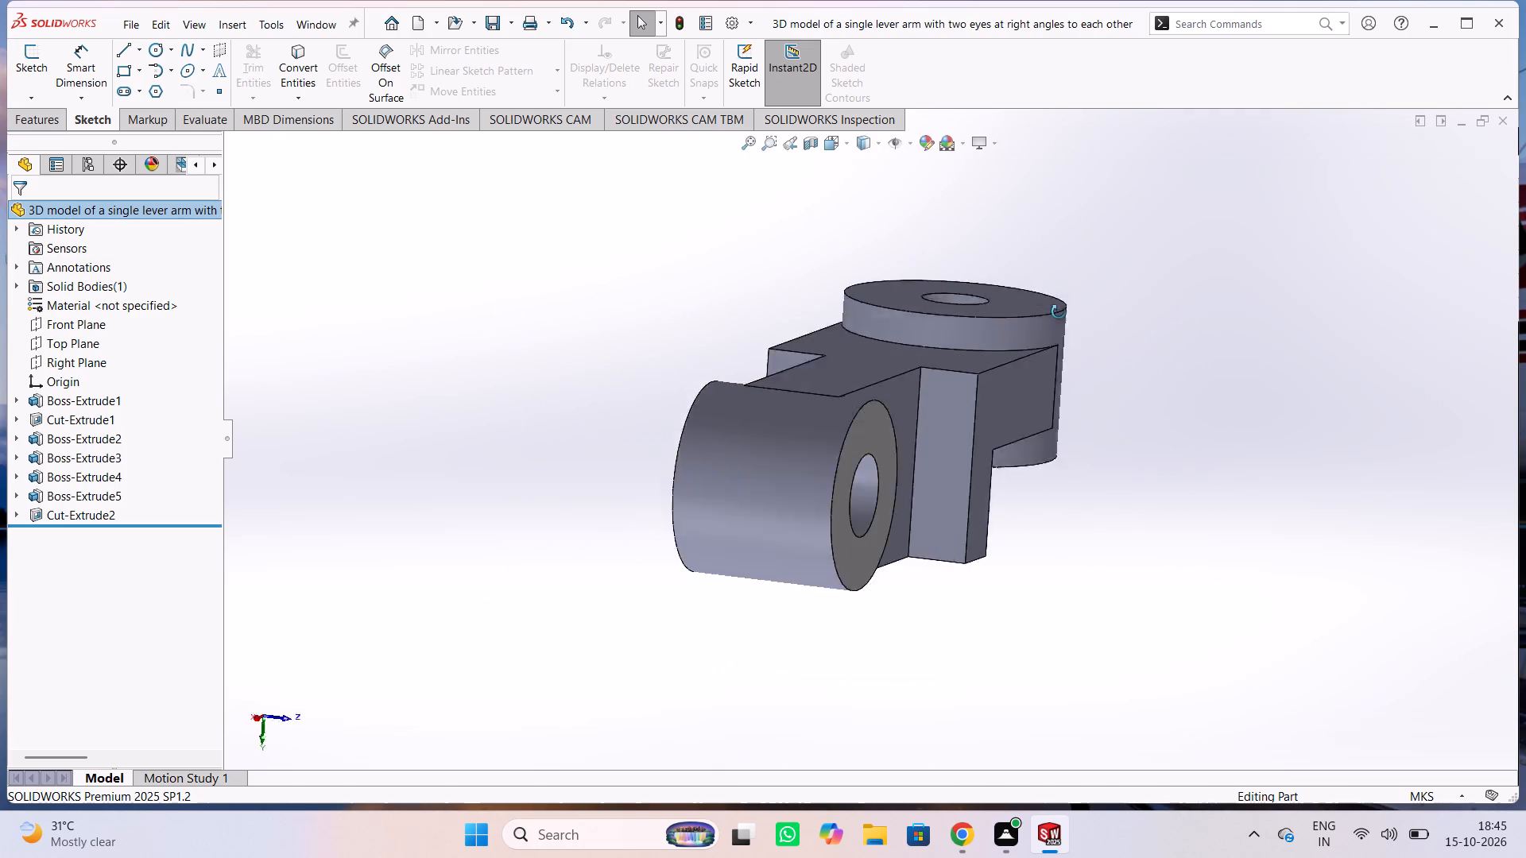
middle_drag(1059, 312, 1234, 381)
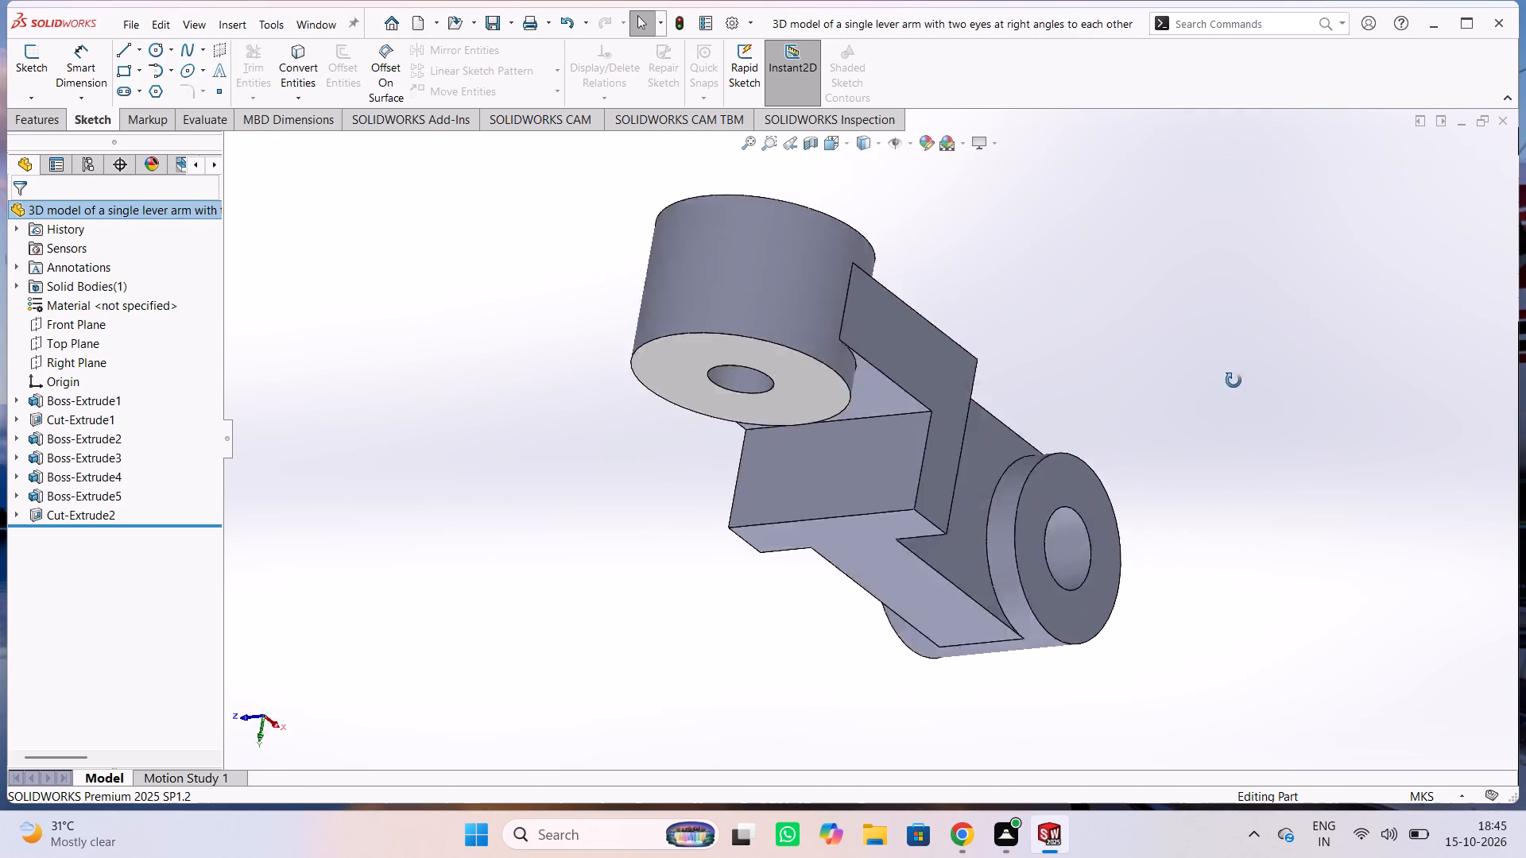
middle_drag(1234, 381, 656, 541)
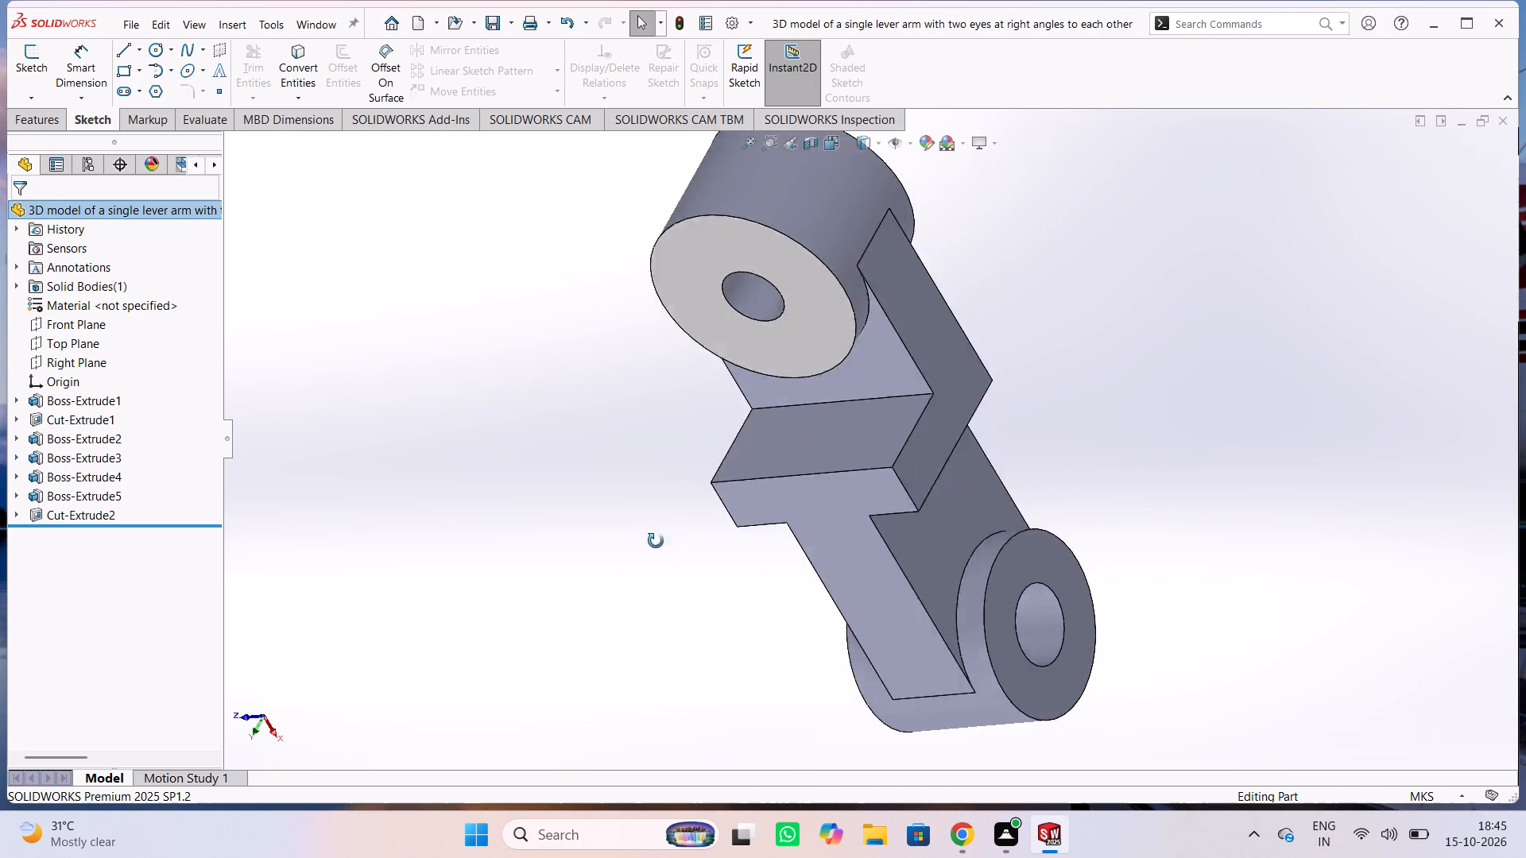
middle_drag(656, 541, 870, 451)
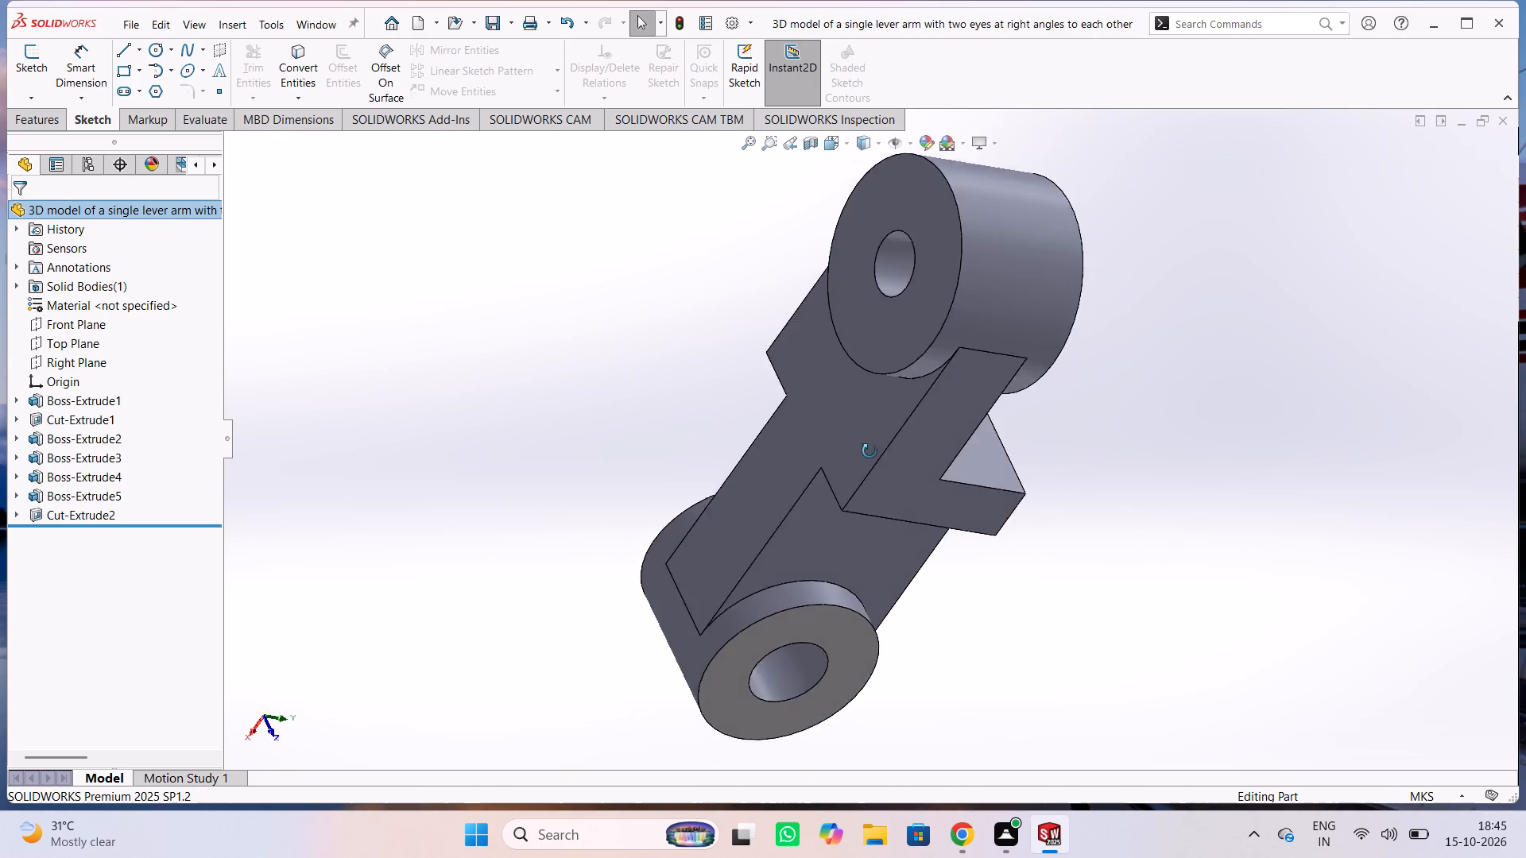
middle_drag(870, 451, 91, 457)
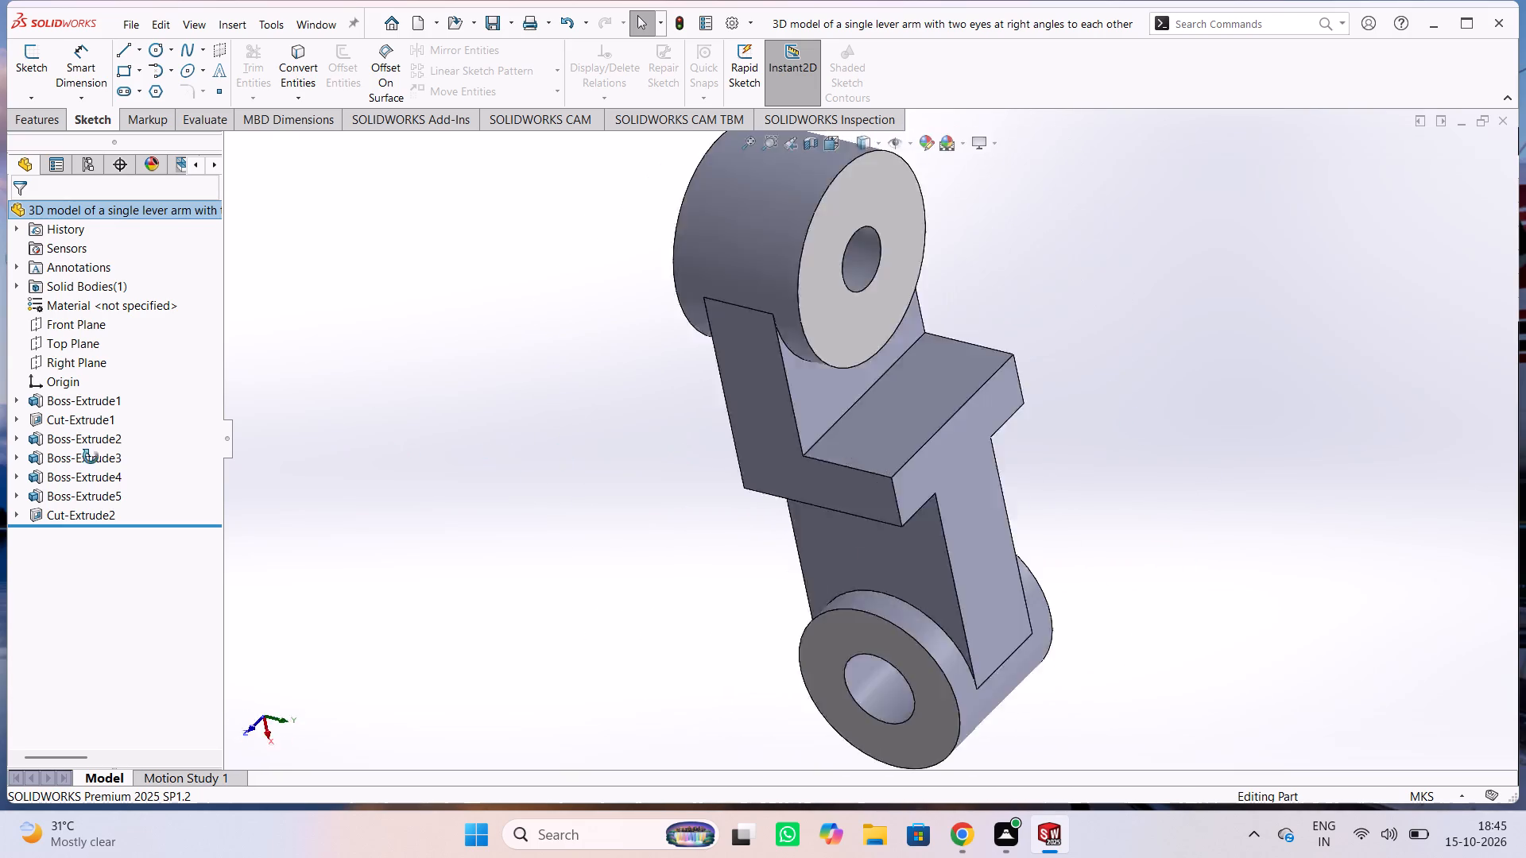
middle_drag(91, 457, 1171, 334)
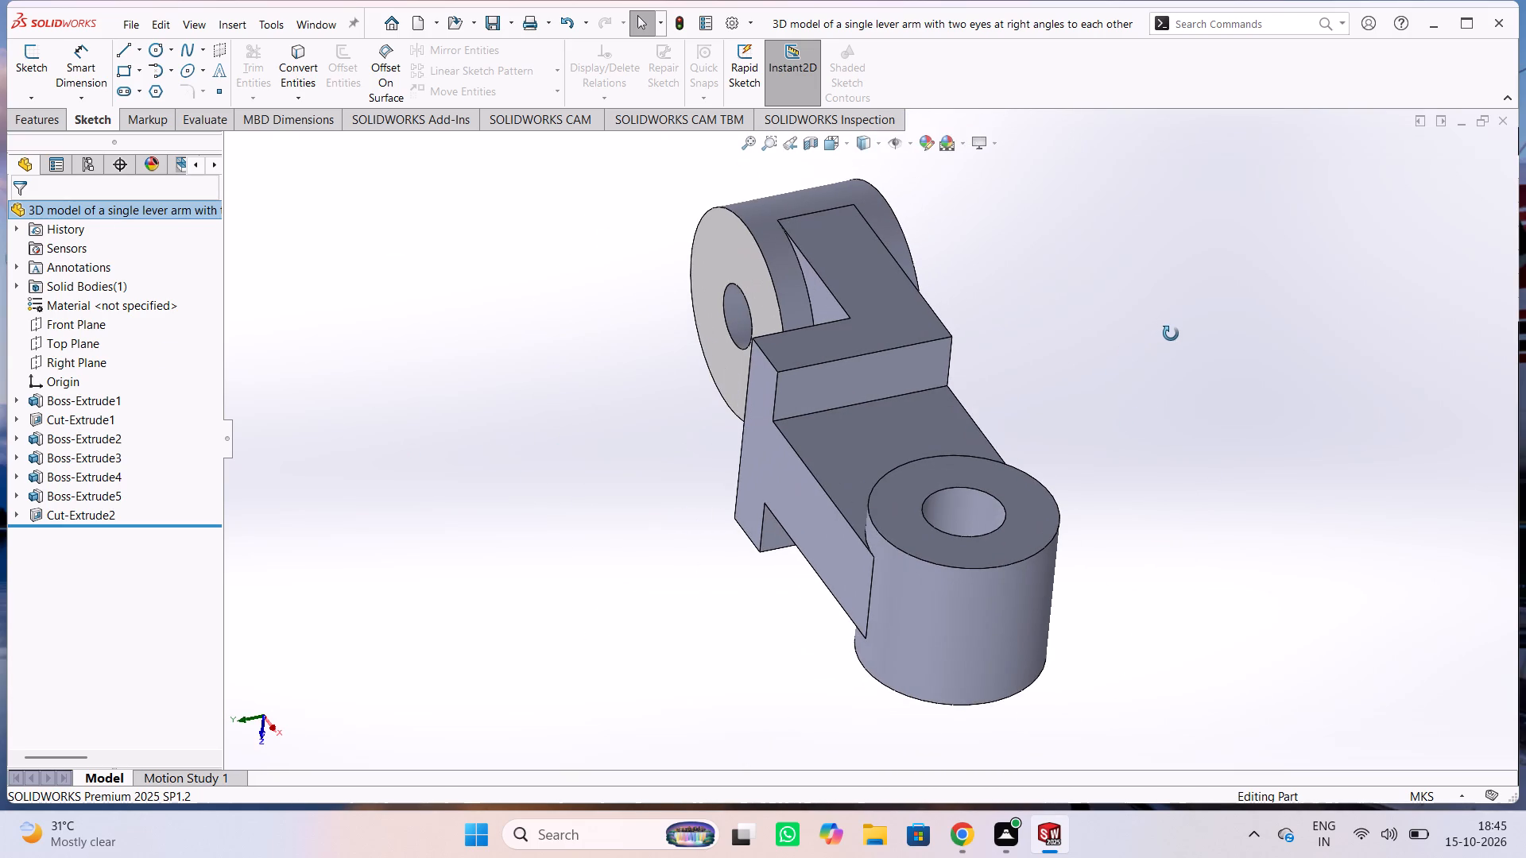
middle_drag(1171, 334, 1265, 480)
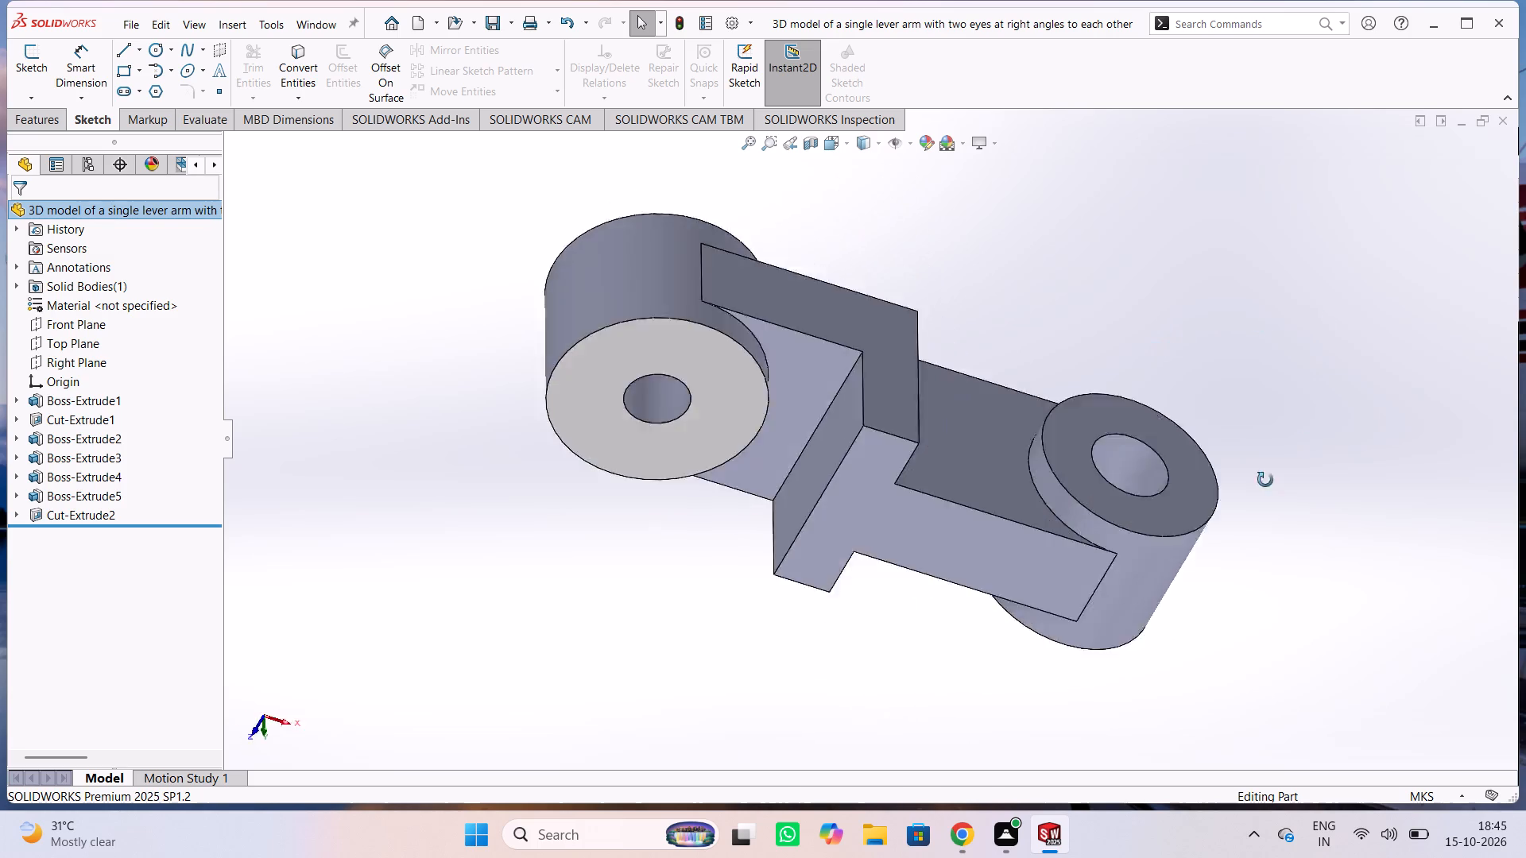
middle_drag(1265, 480, 749, 426)
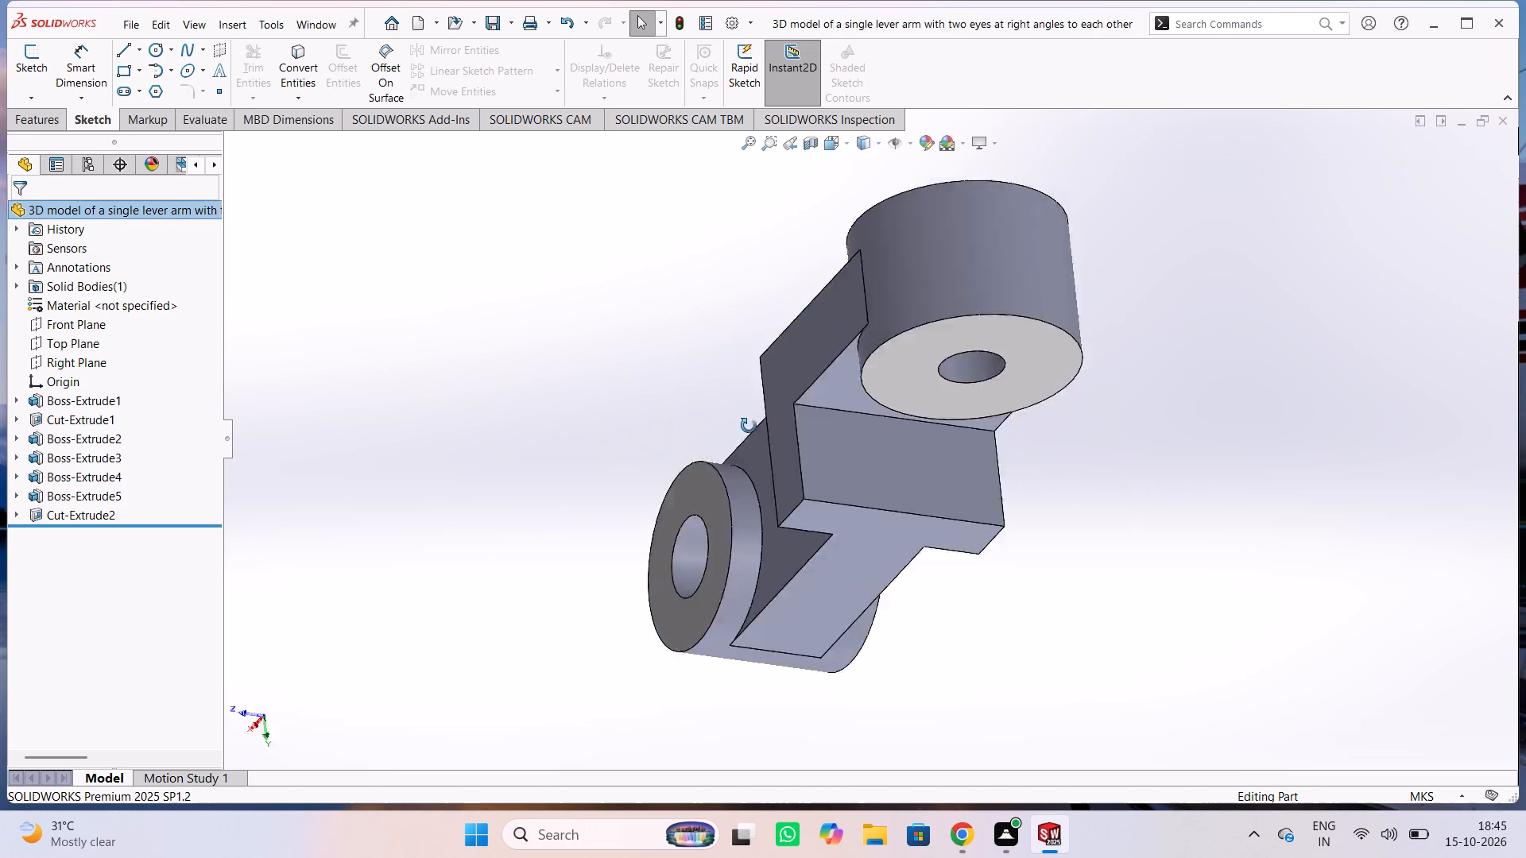
middle_drag(749, 426, 1080, 382)
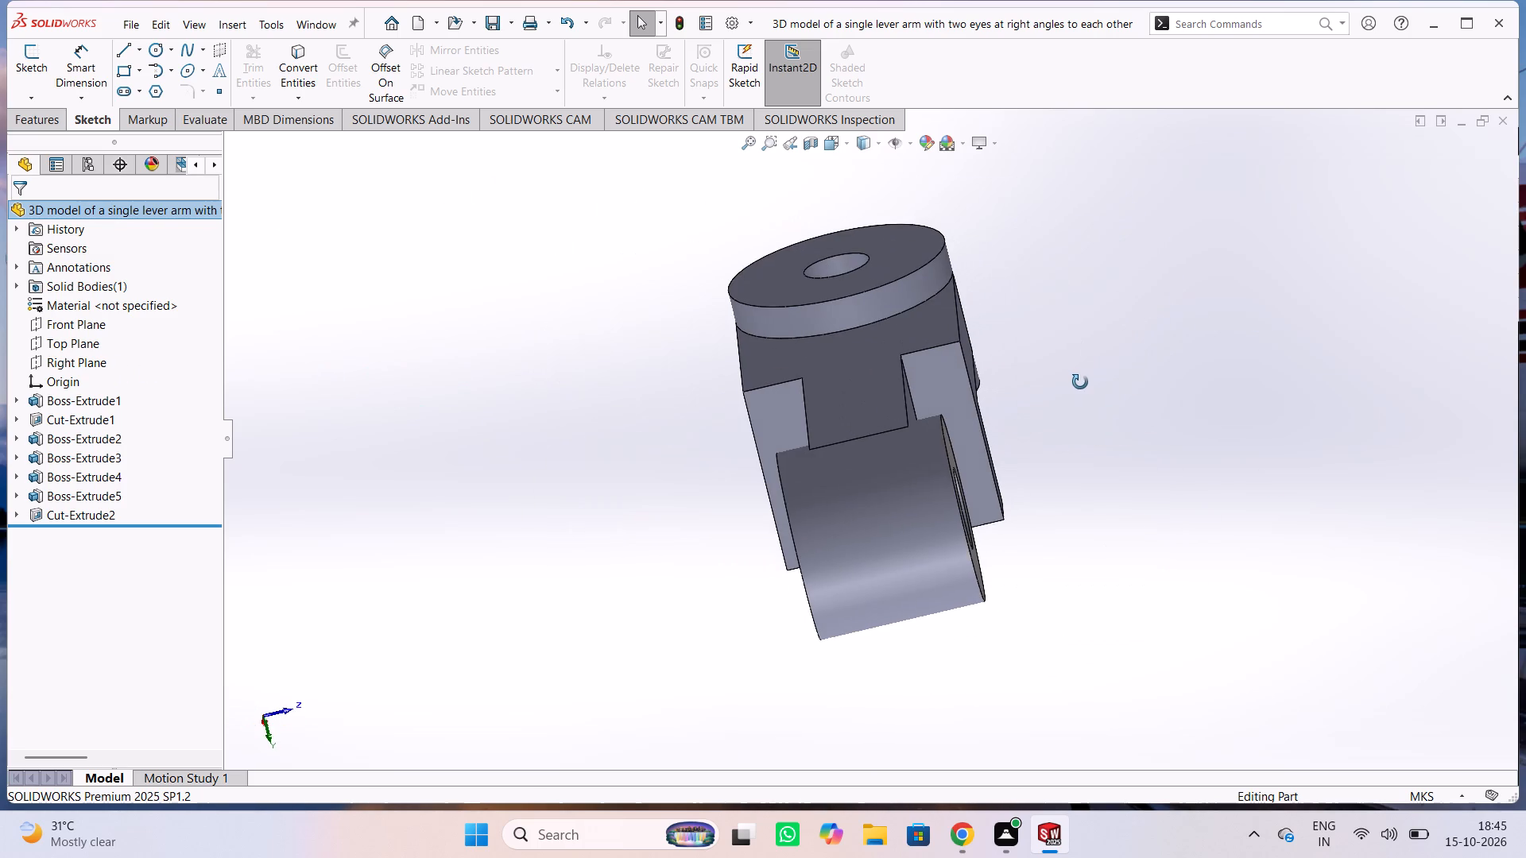
middle_drag(1080, 382, 571, 438)
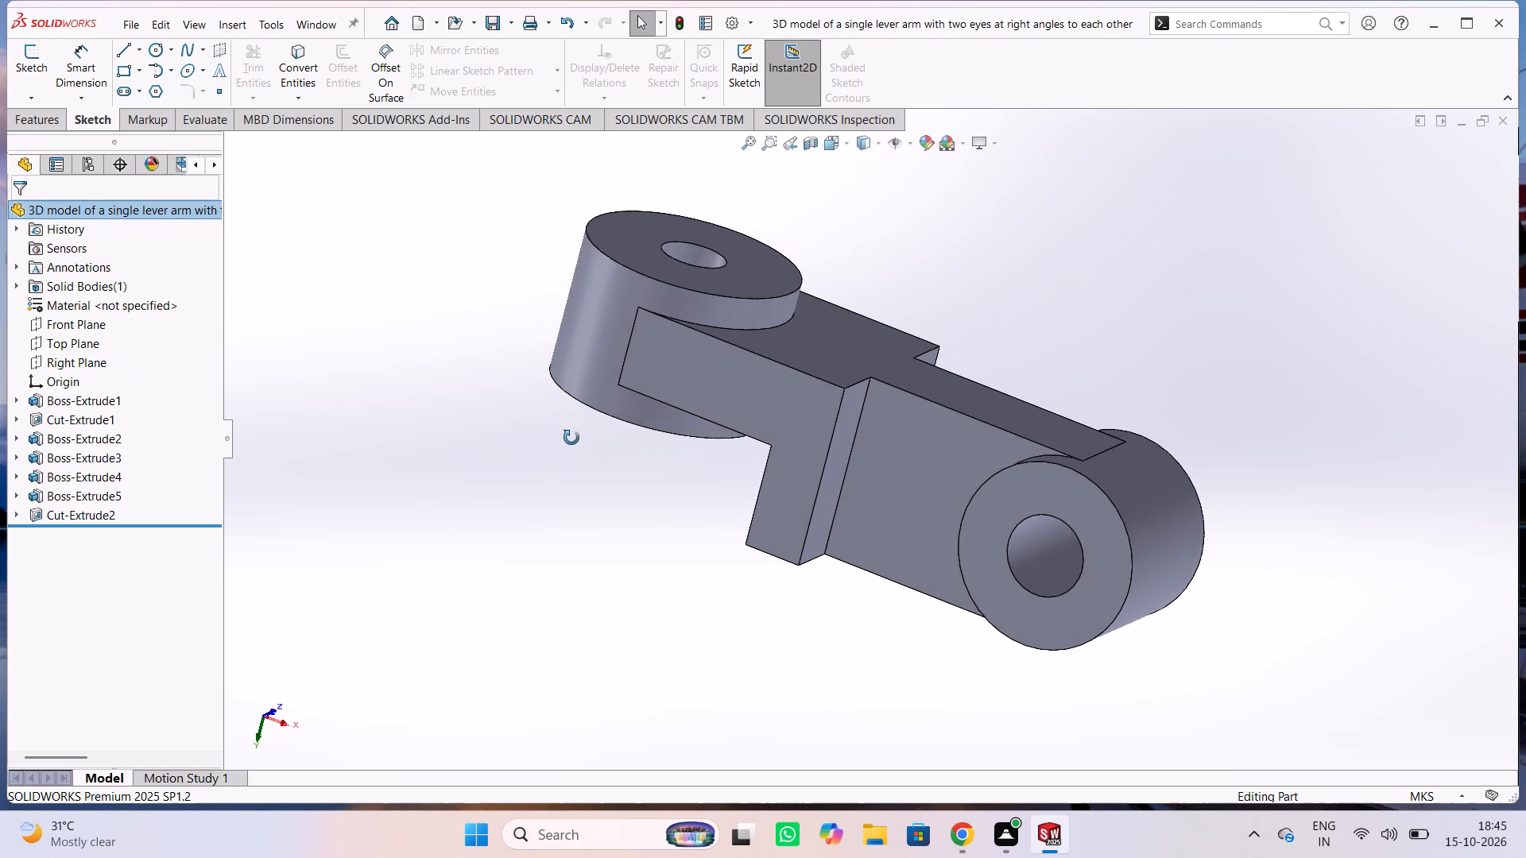
middle_drag(571, 438, 1060, 449)
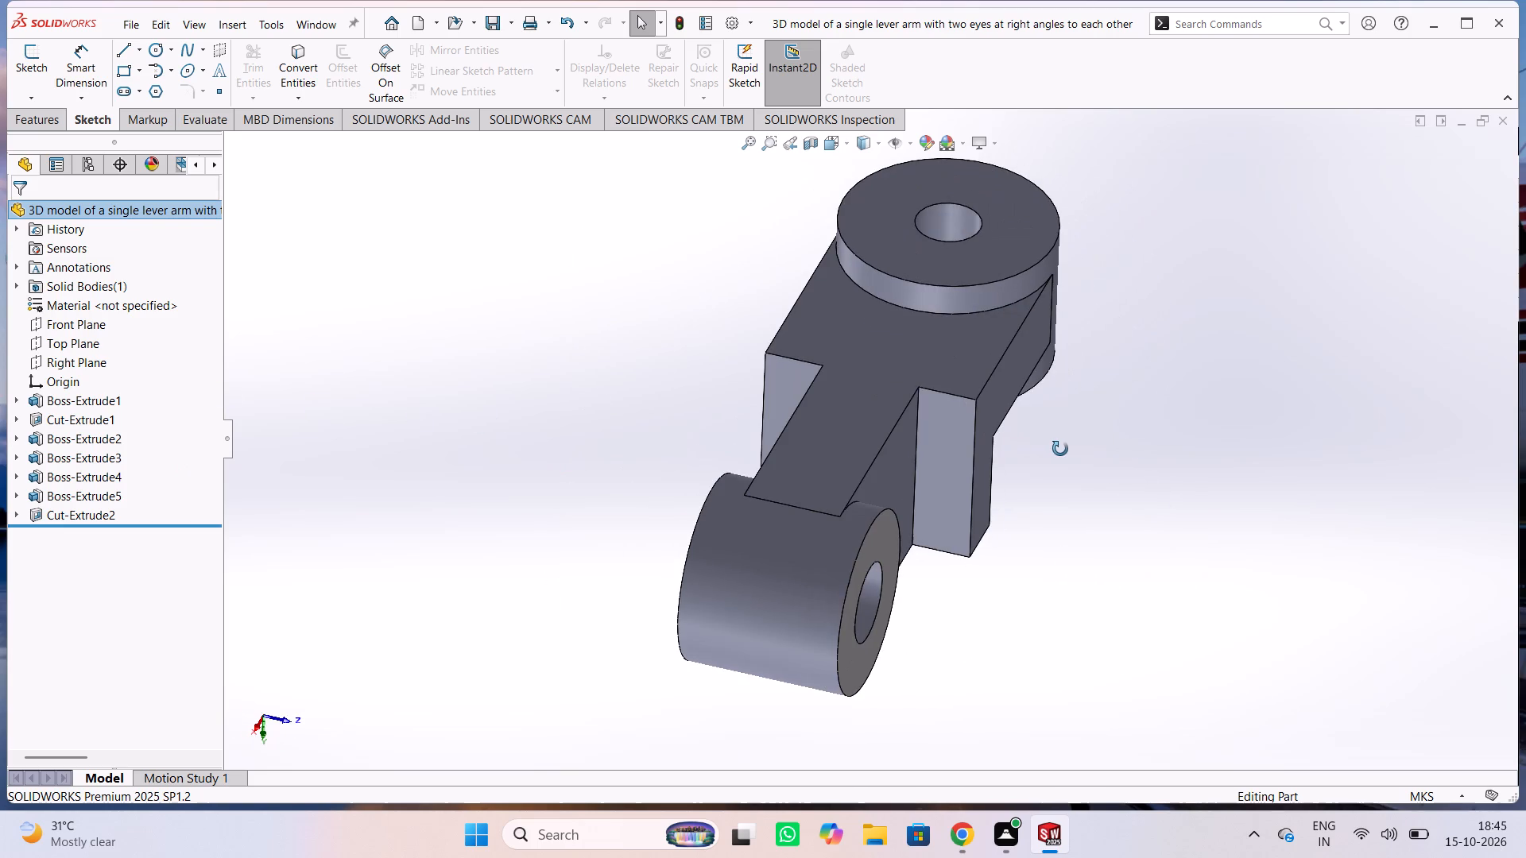
middle_drag(1060, 449, 739, 457)
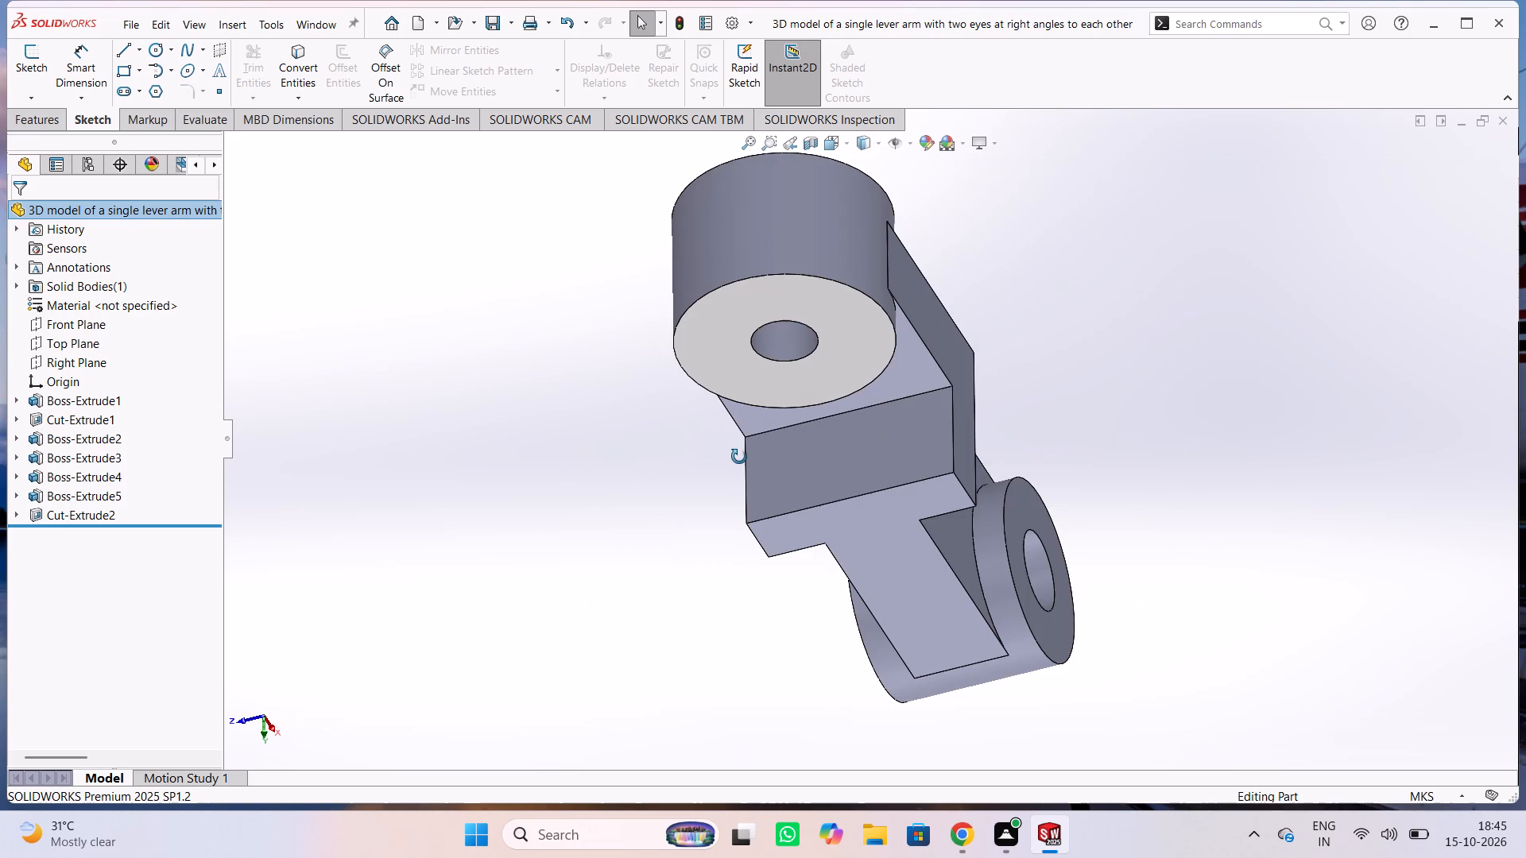
middle_drag(739, 457, 803, 518)
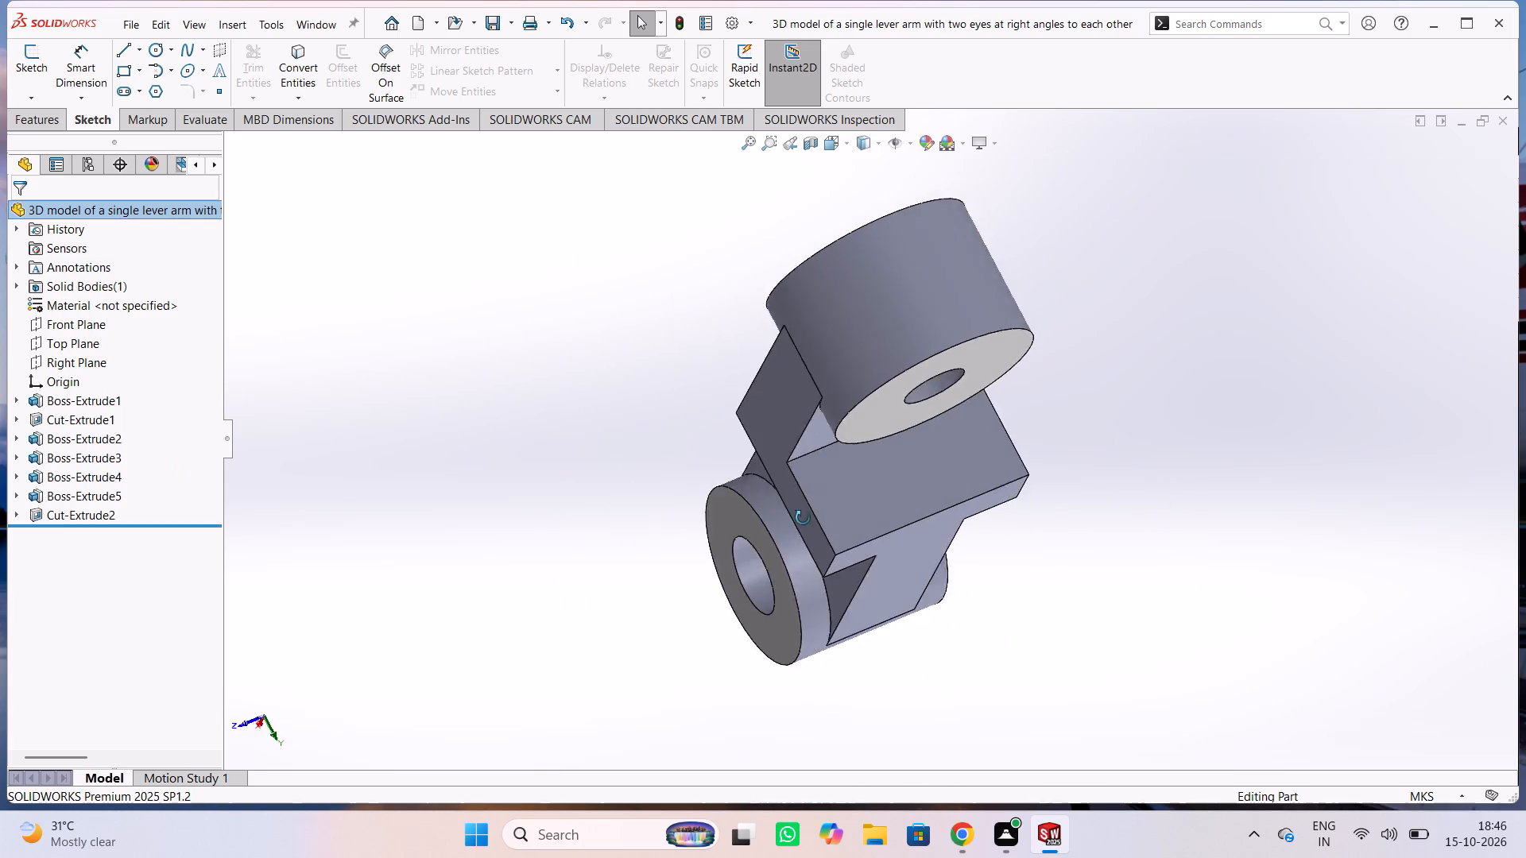
Review the whole lever arm again lengthwise and from the back, checking both through bores and the stepped web.
middle_drag(803, 518, 927, 240)
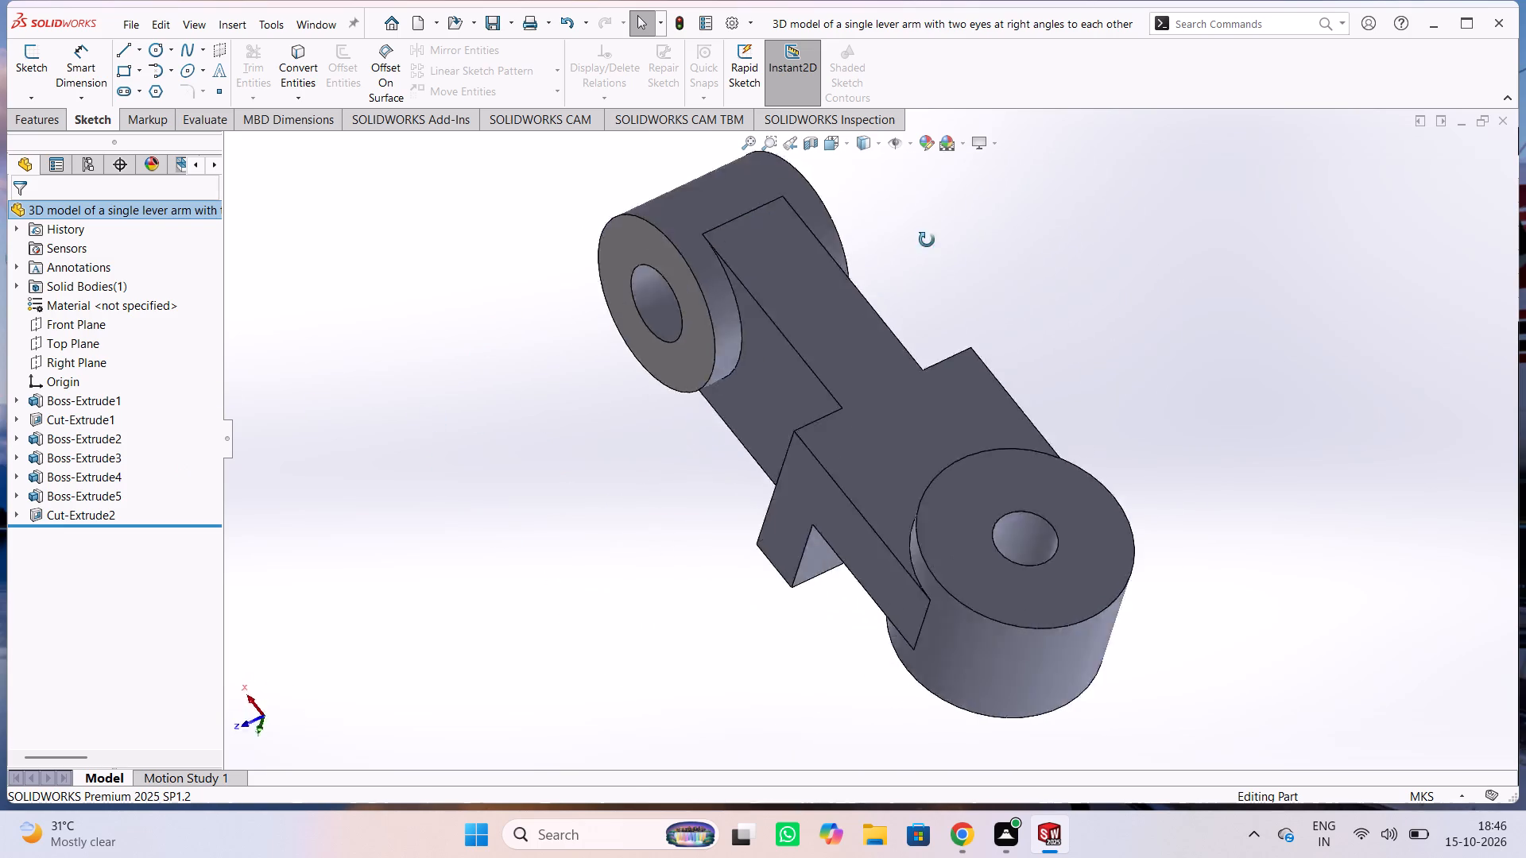
middle_drag(927, 240, 402, 524)
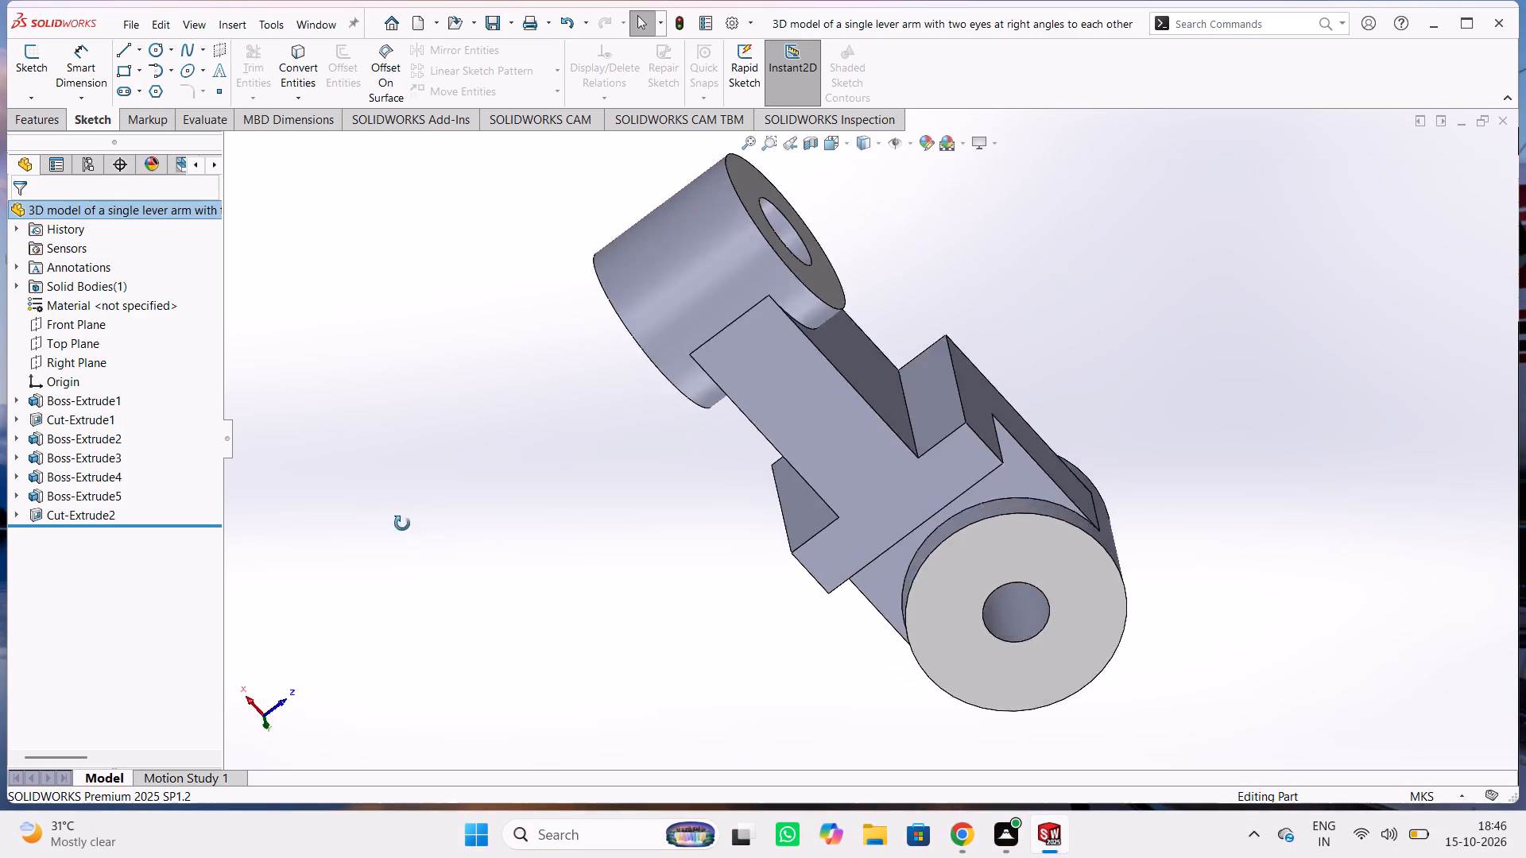
middle_drag(402, 524, 590, 332)
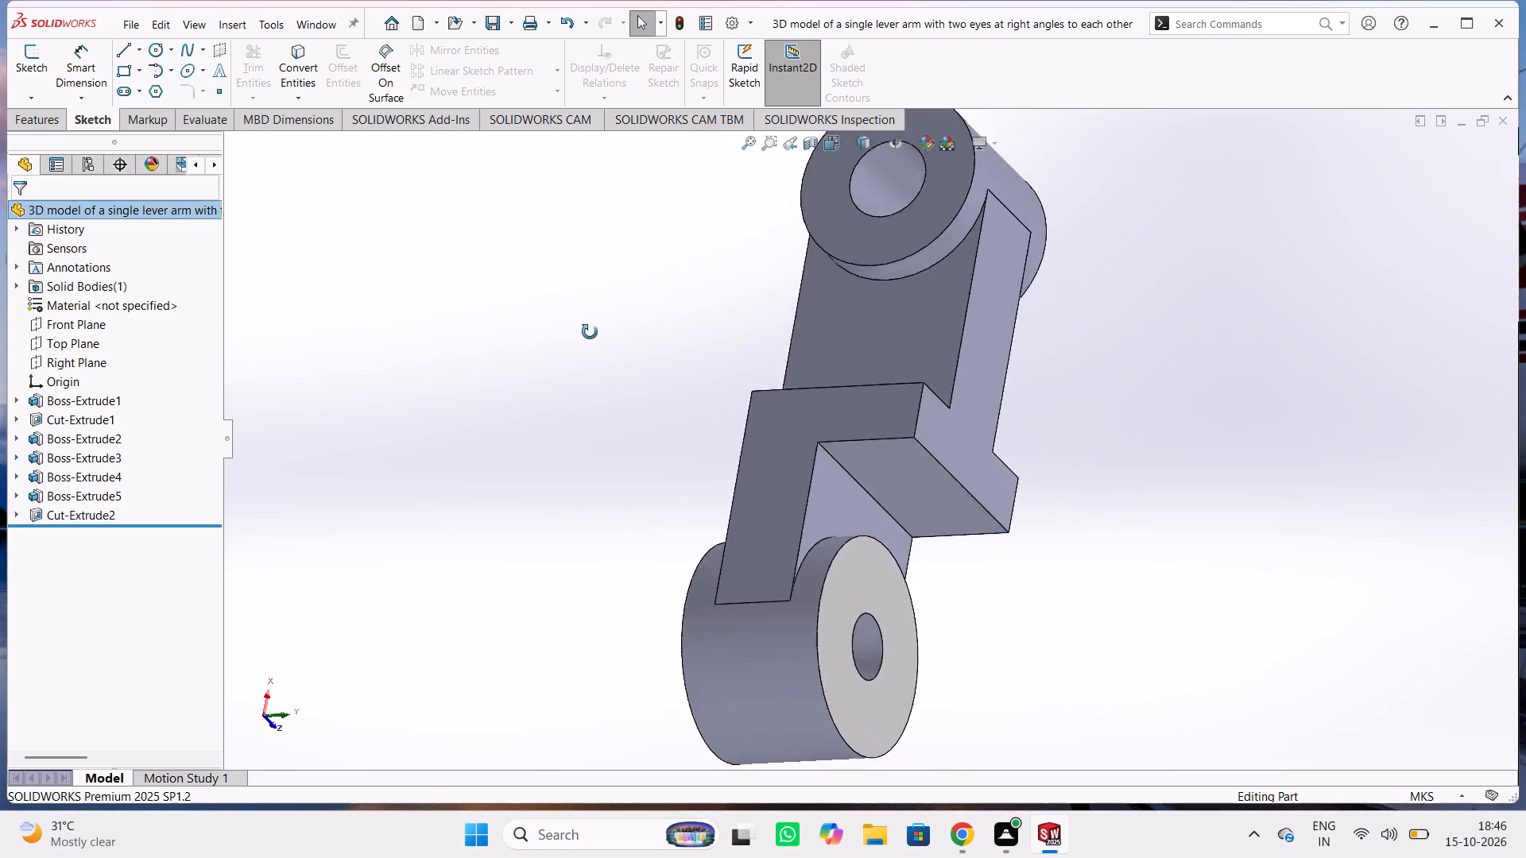
middle_drag(590, 332, 611, 345)
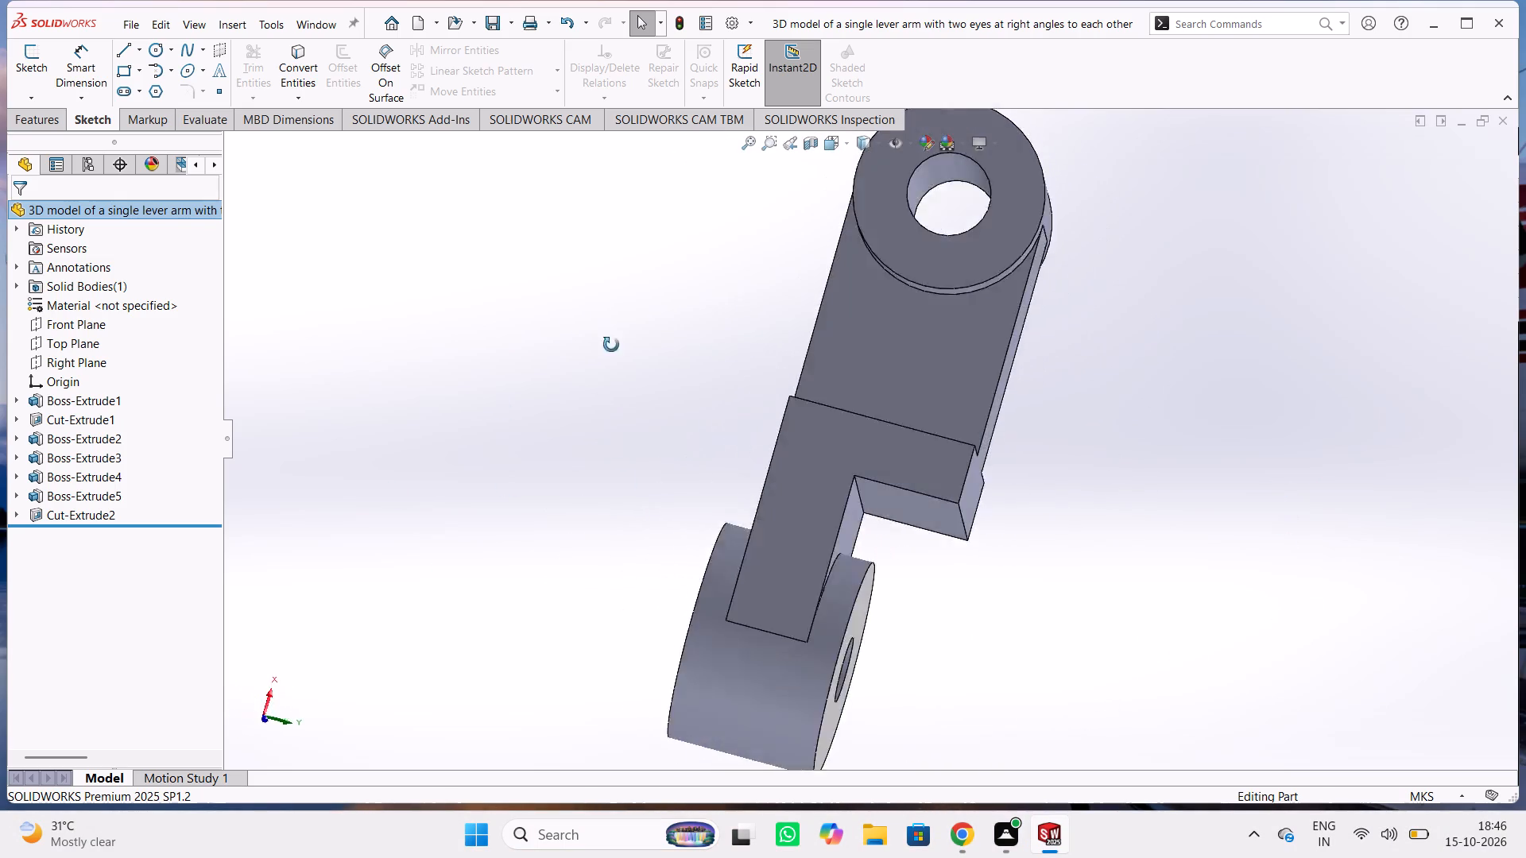
middle_drag(611, 345, 868, 272)
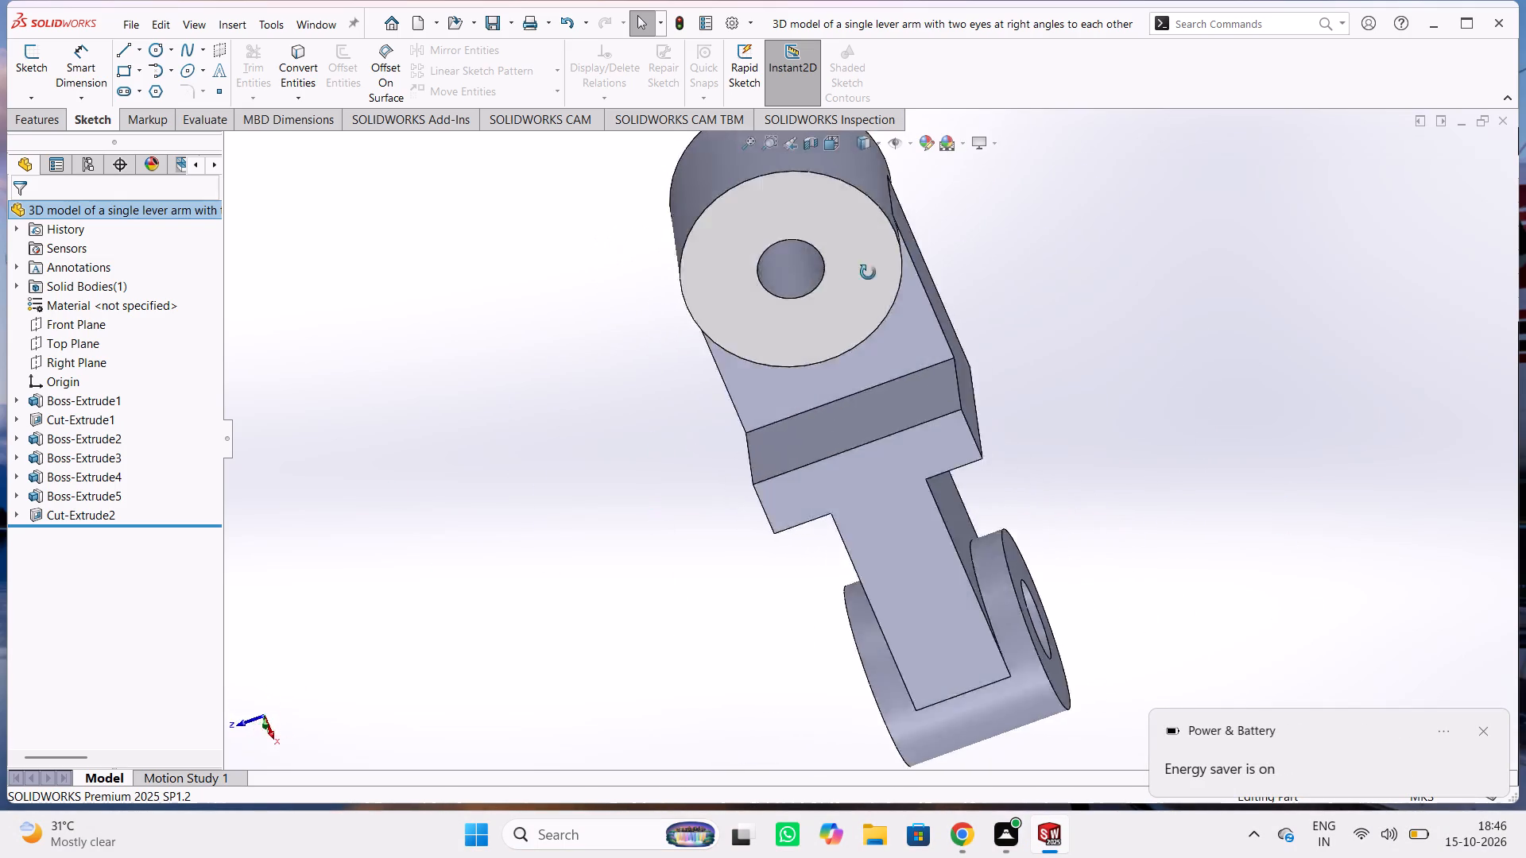
middle_drag(868, 272, 807, 221)
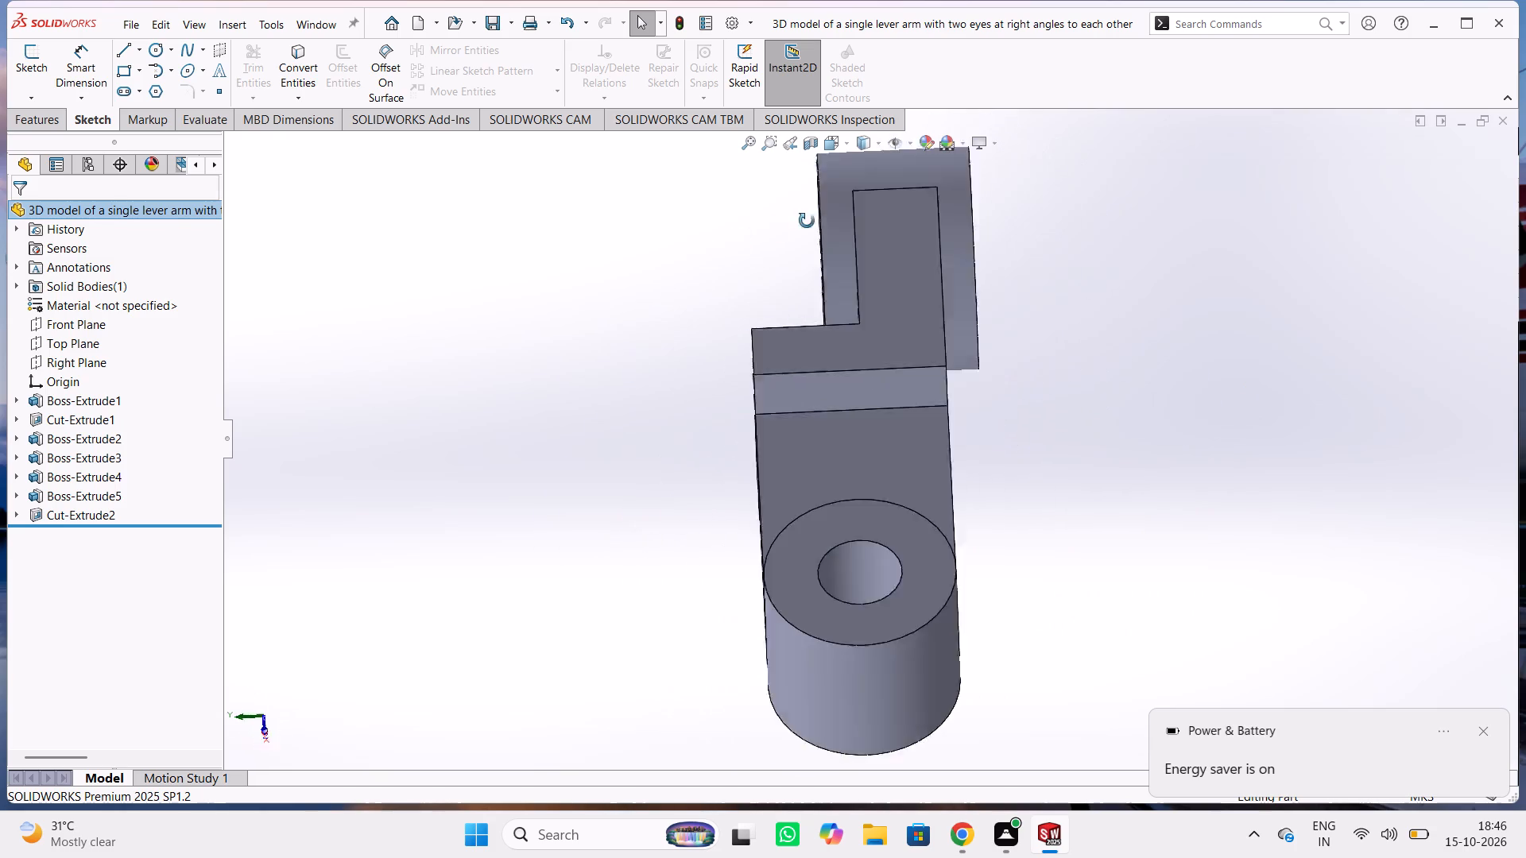
middle_drag(807, 221, 1327, 654)
middle_drag(942, 230, 1139, 474)
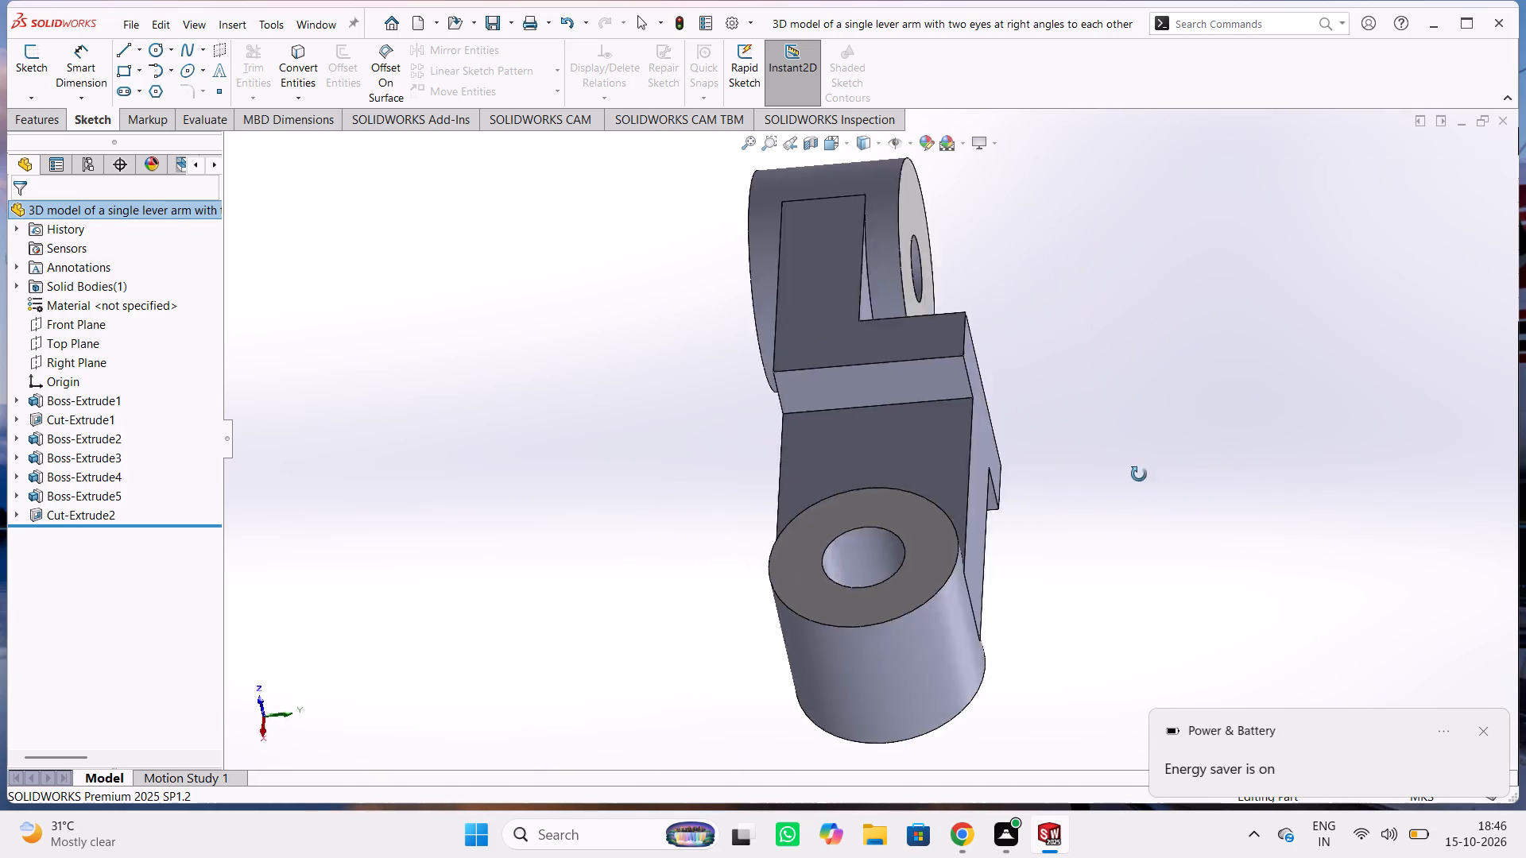
middle_drag(1139, 474, 655, 303)
scroll(602, 559, up, 1)
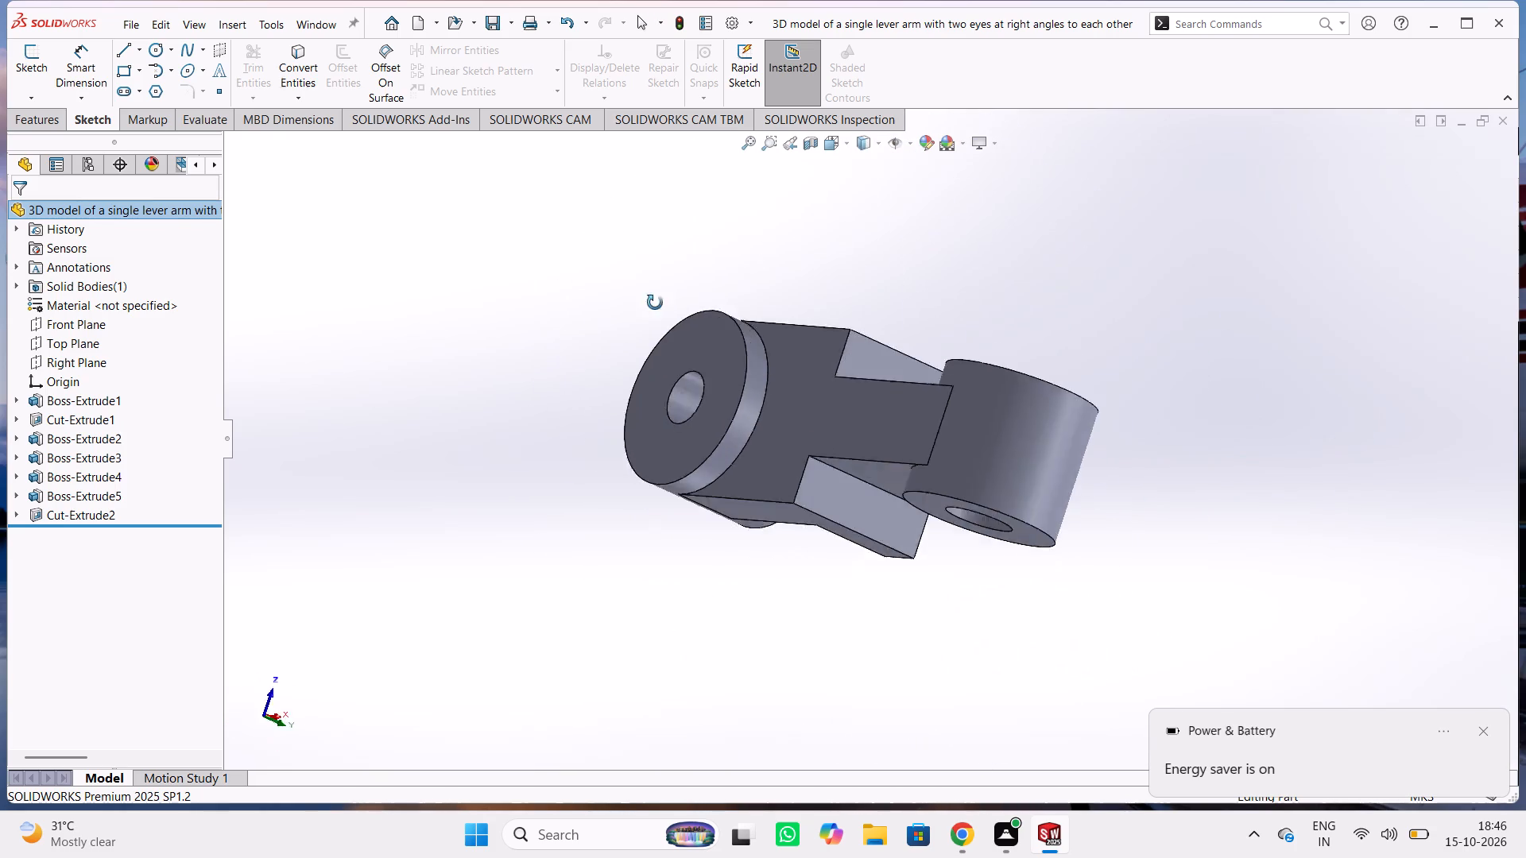
middle_drag(655, 303, 645, 310)
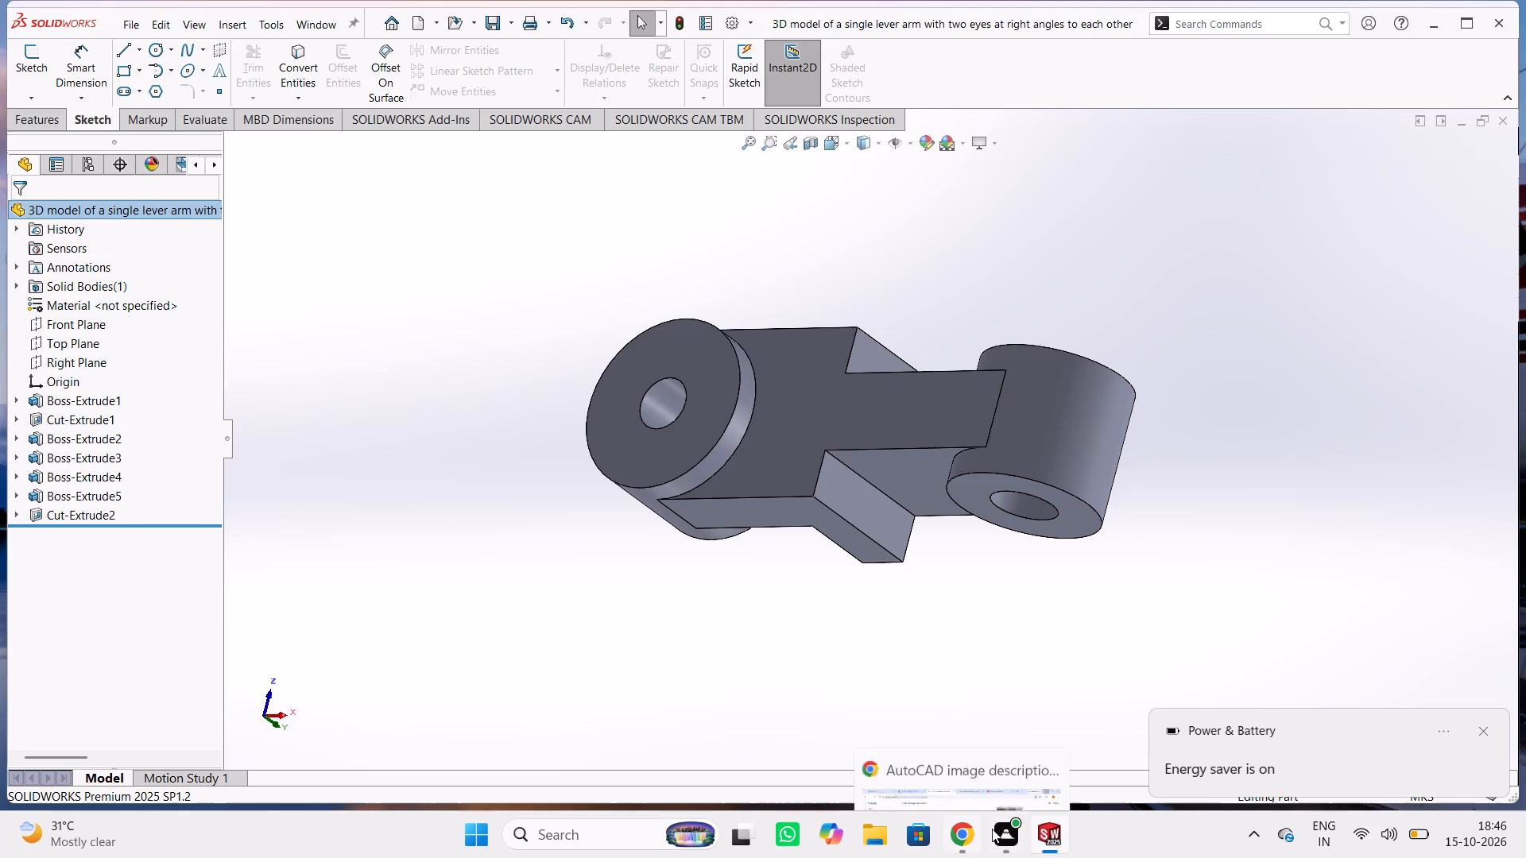